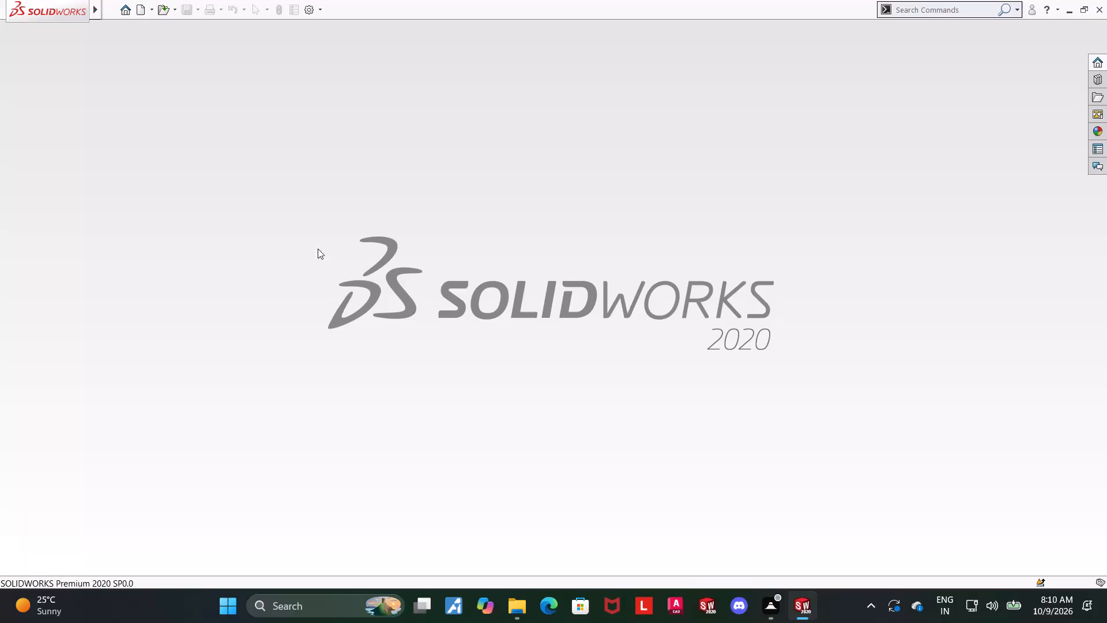
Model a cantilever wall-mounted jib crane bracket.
Create a new part document and start a sketch on the Front Plane.
click(135, 12)
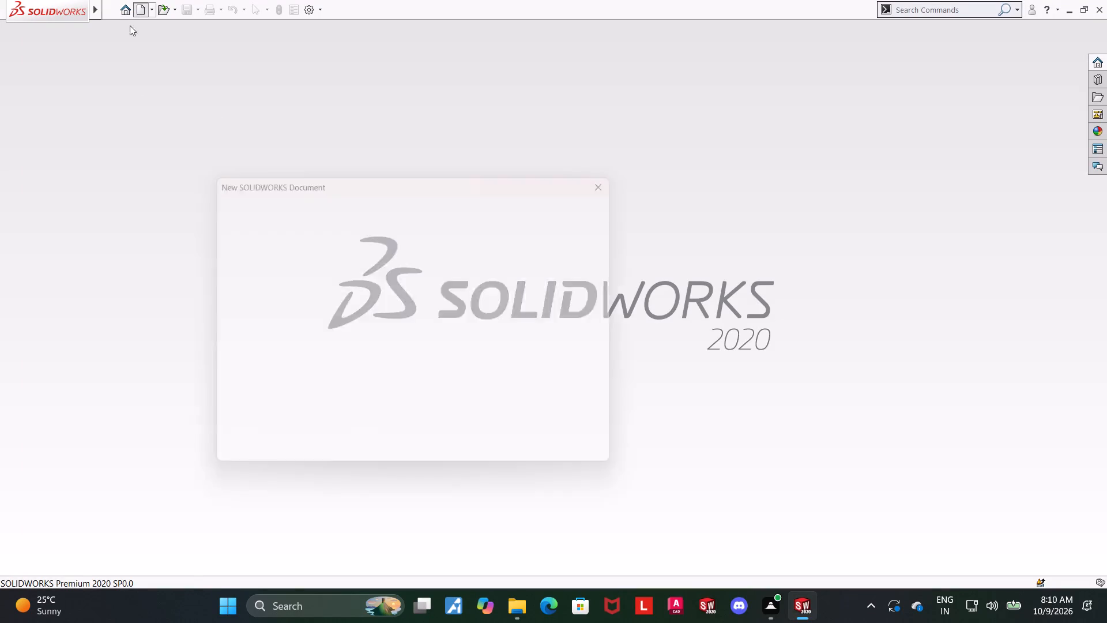
double_click(261, 264)
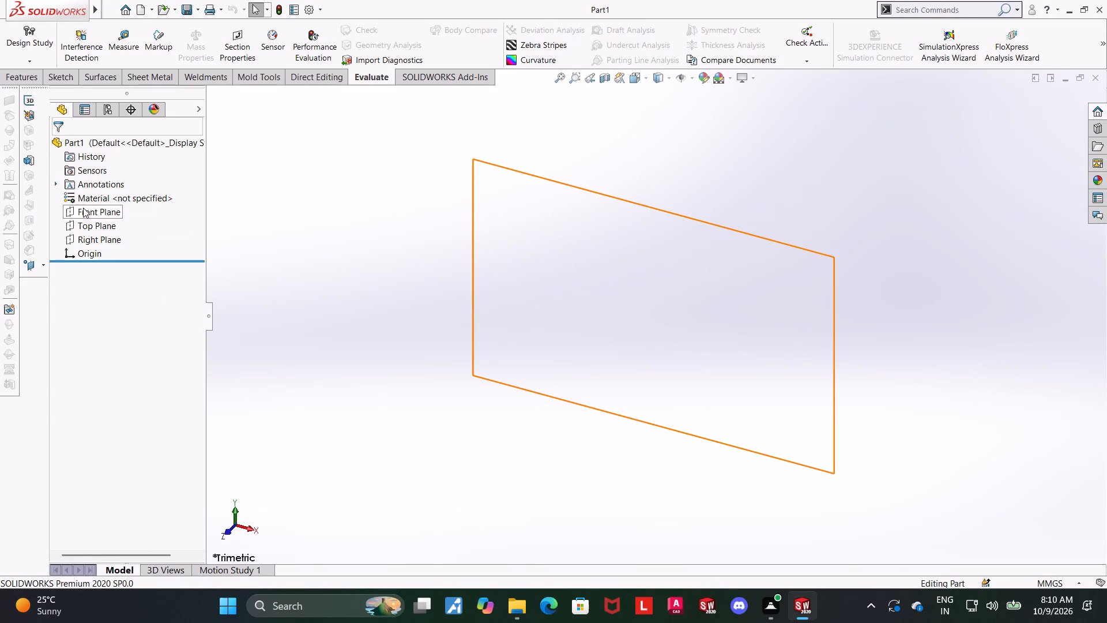
click(83, 208)
click(93, 192)
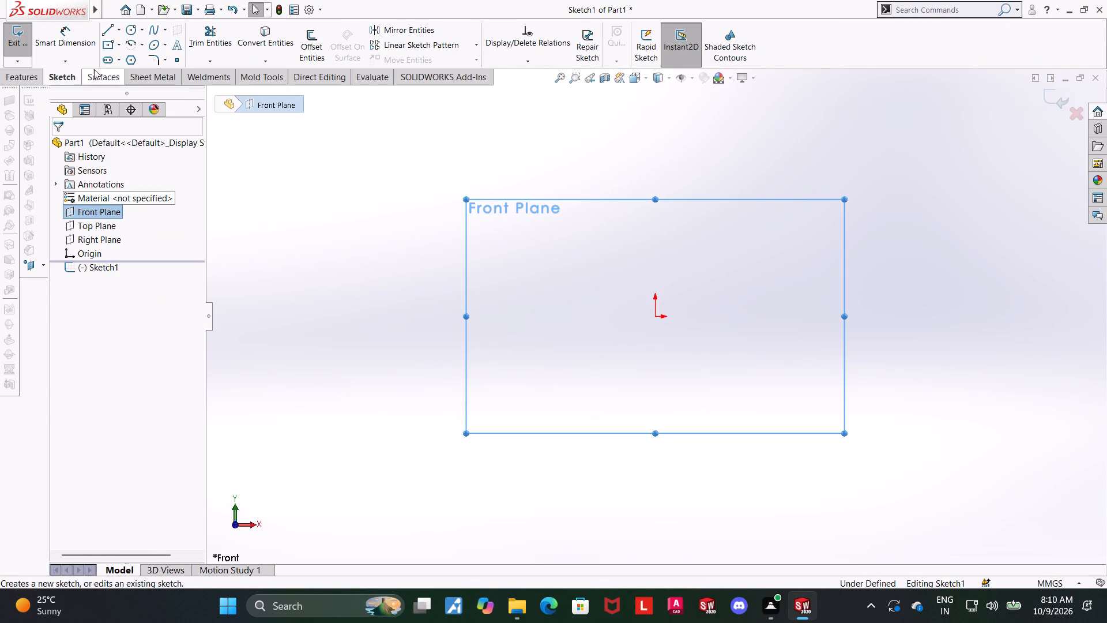
Draw a closed C-shaped channel profile with lines starting at the origin, about 154 mm tall and 39 mm wide, flanges pointing along +X.
click(114, 31)
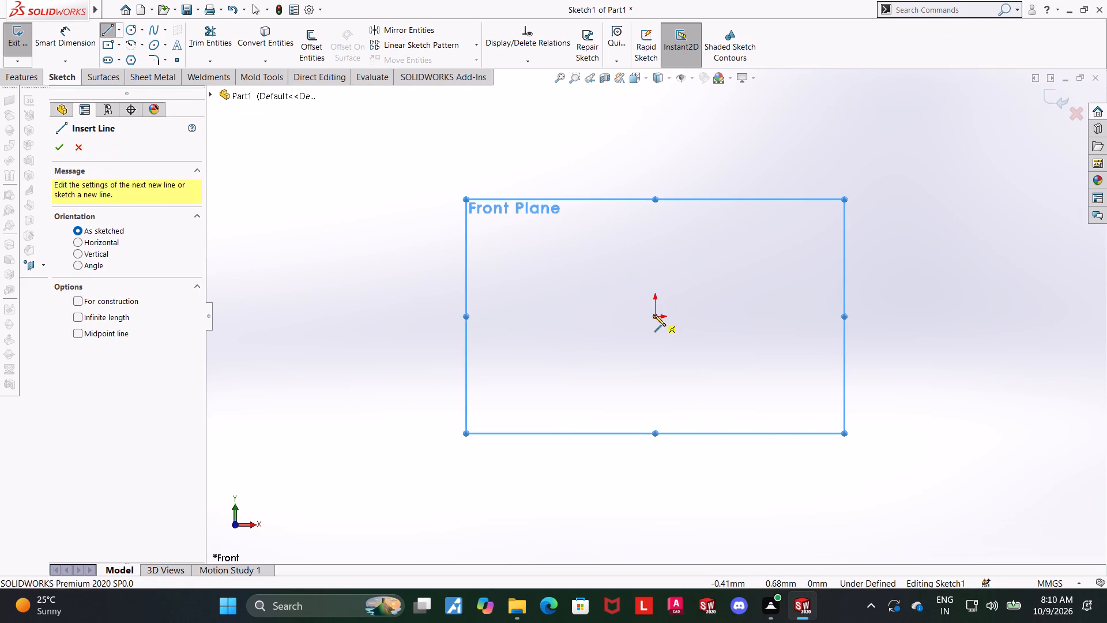
click(654, 315)
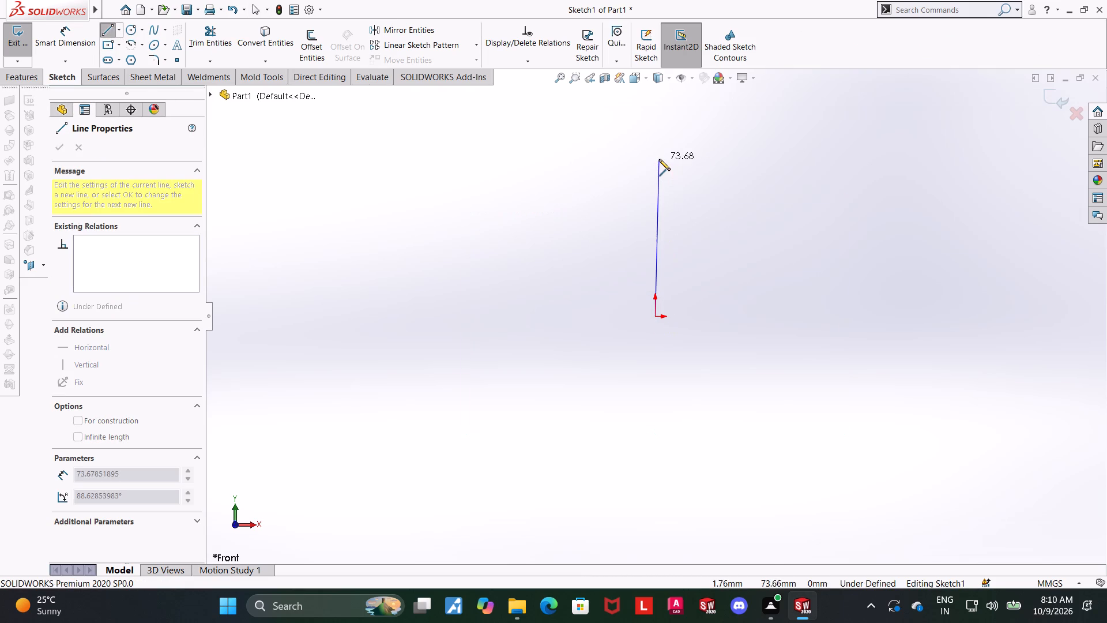
click(660, 146)
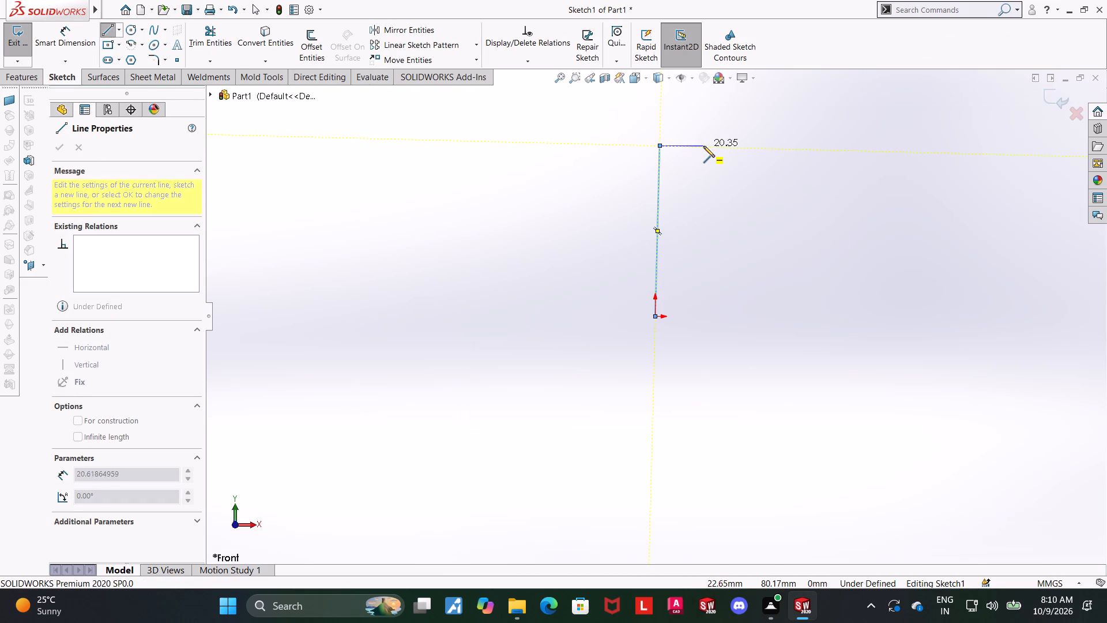
click(737, 146)
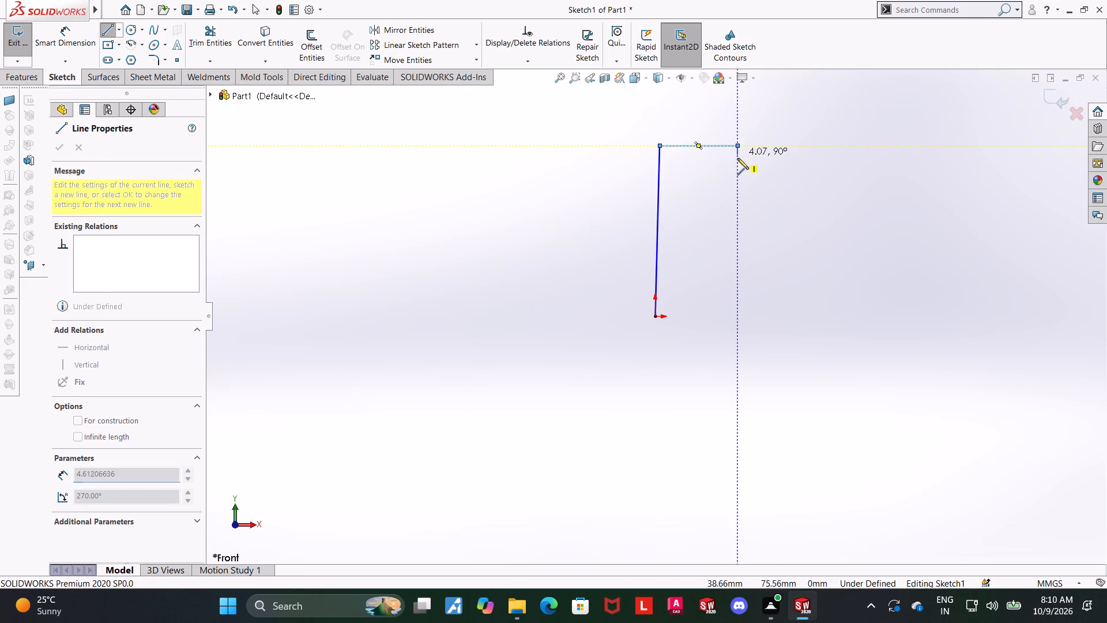
click(737, 162)
click(683, 164)
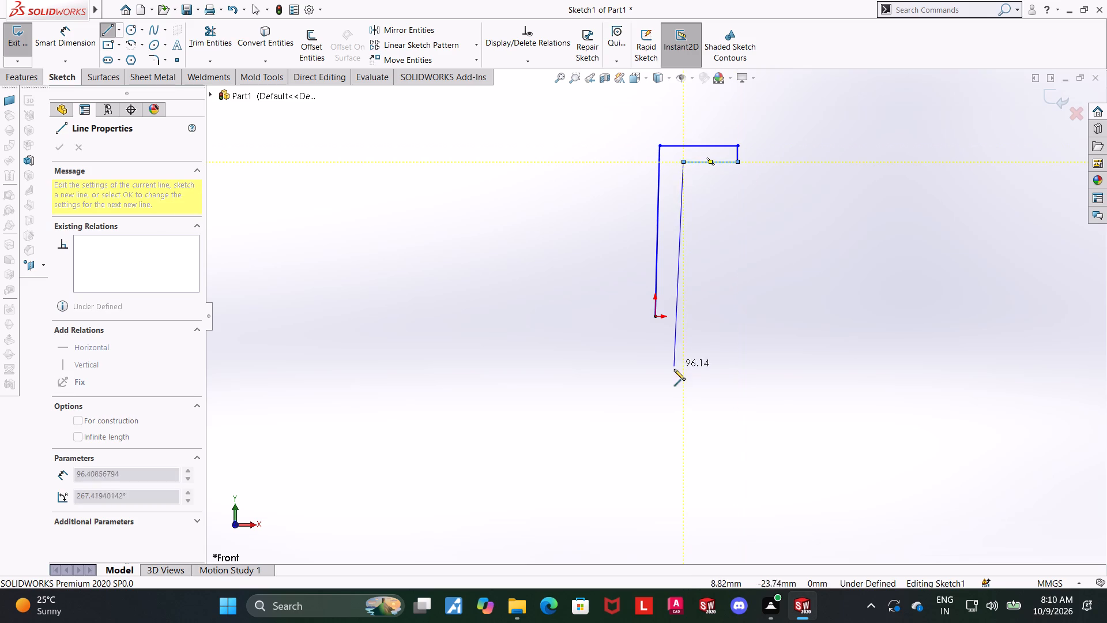
click(686, 448)
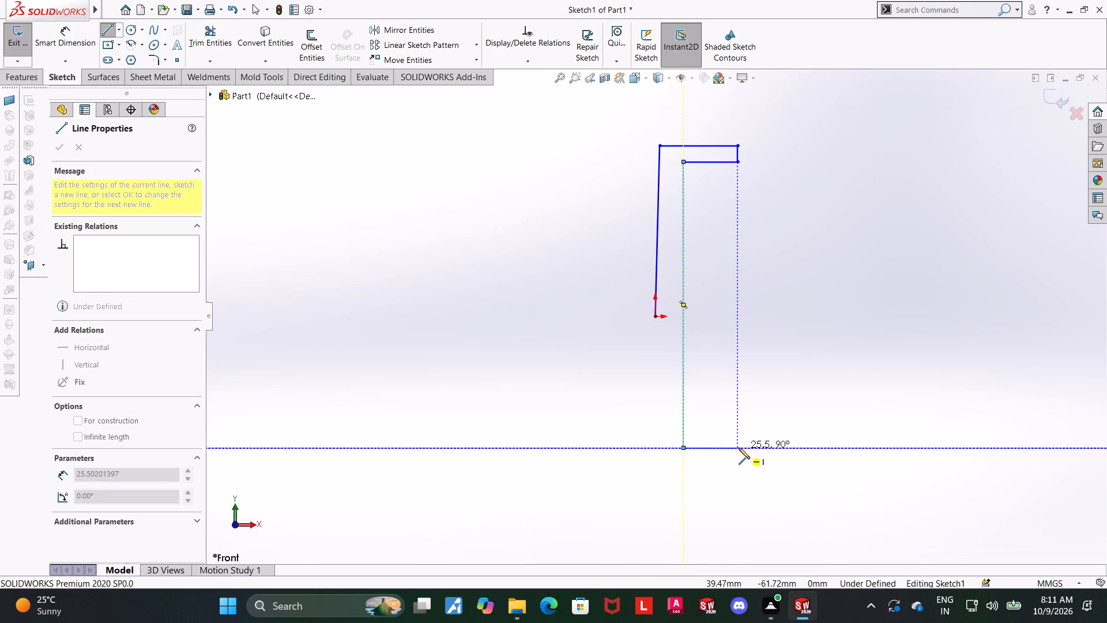
click(739, 448)
click(737, 474)
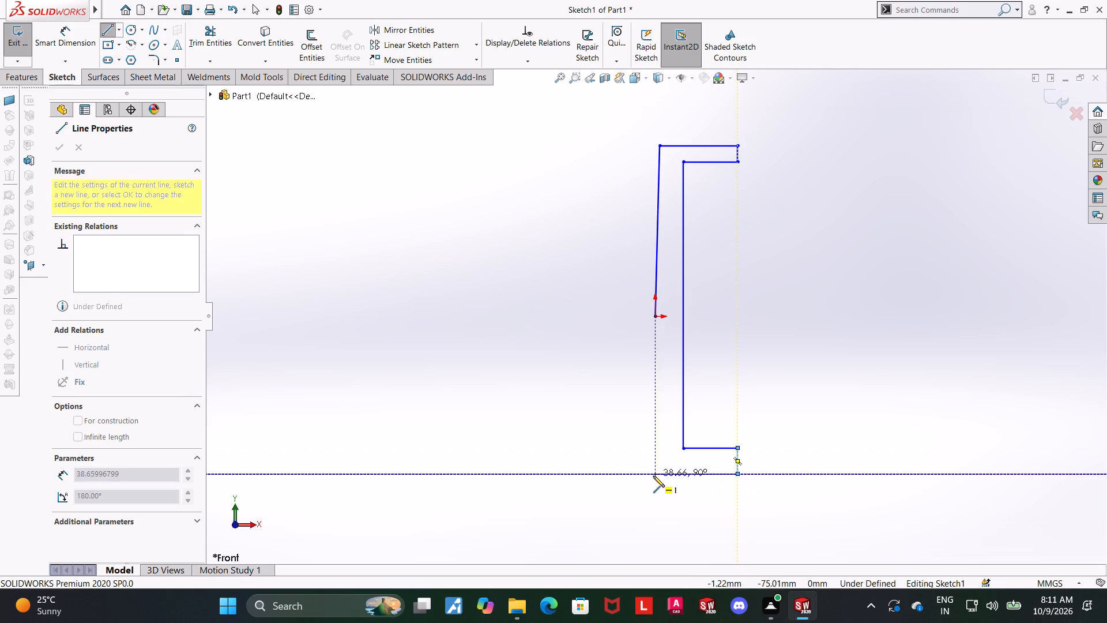
click(653, 476)
click(656, 318)
key(Escape)
key(Escape)
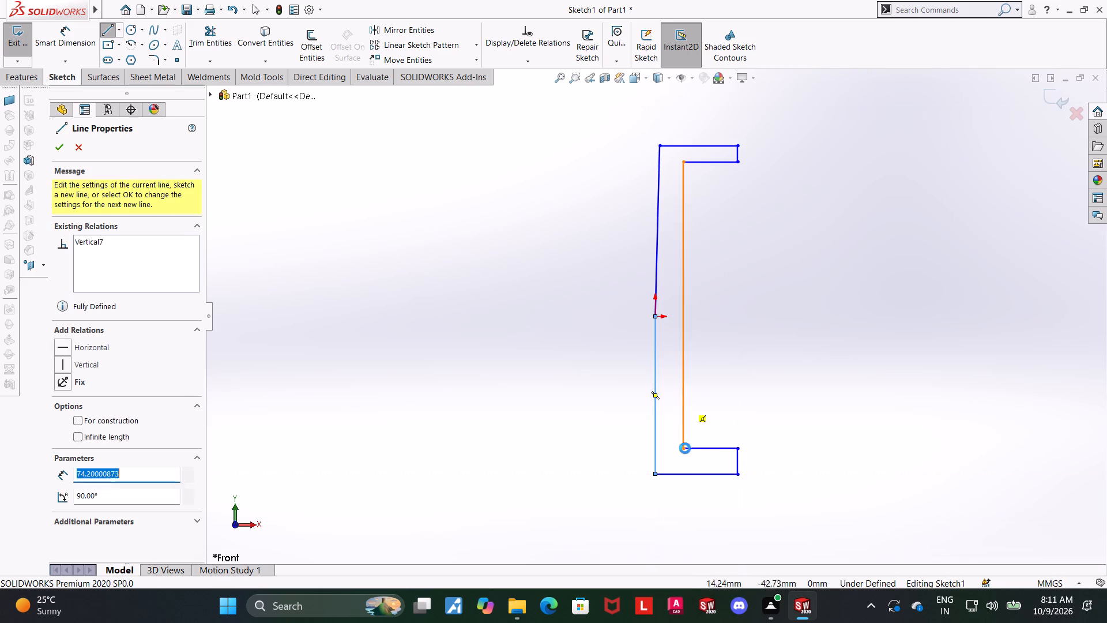
Make the slanted outer line above the origin vertical.
click(656, 272)
key(Escape)
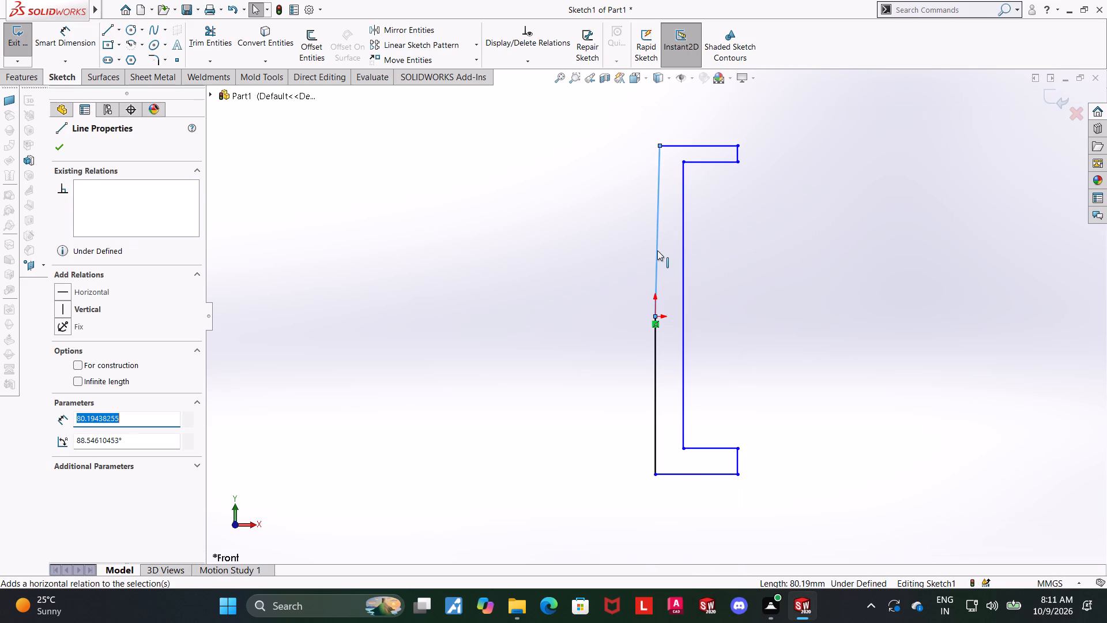
click(657, 250)
click(703, 205)
key(Escape)
key(Escape)
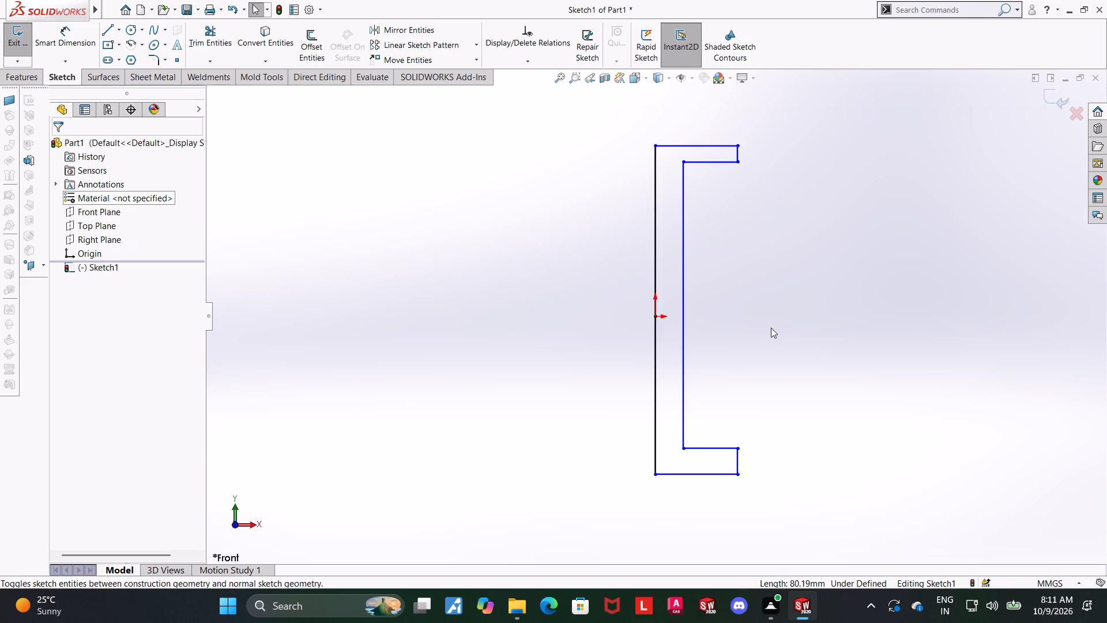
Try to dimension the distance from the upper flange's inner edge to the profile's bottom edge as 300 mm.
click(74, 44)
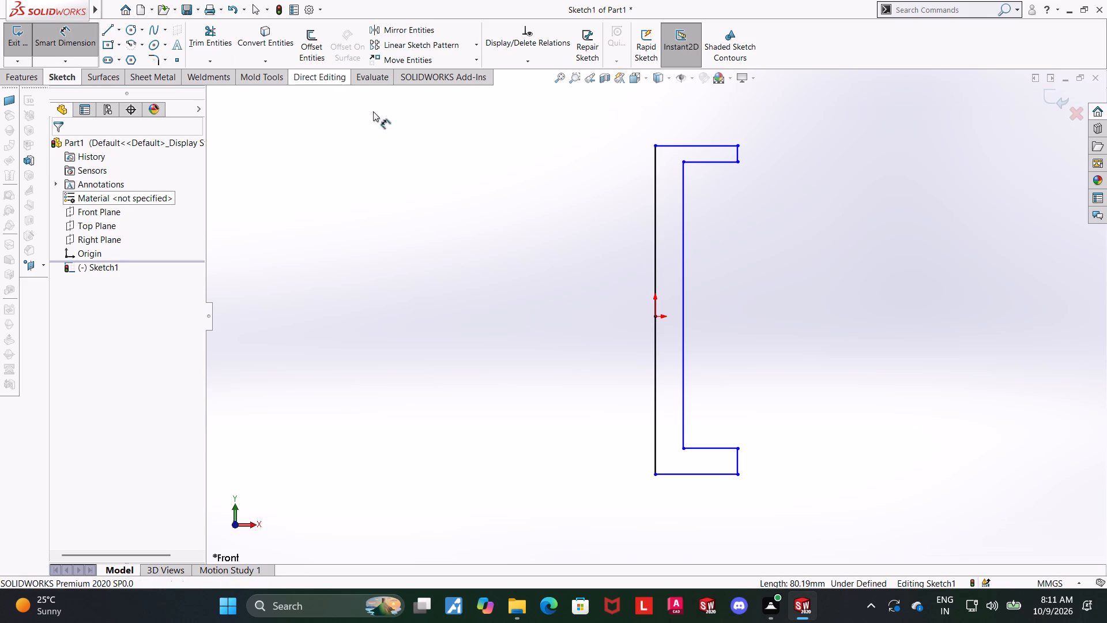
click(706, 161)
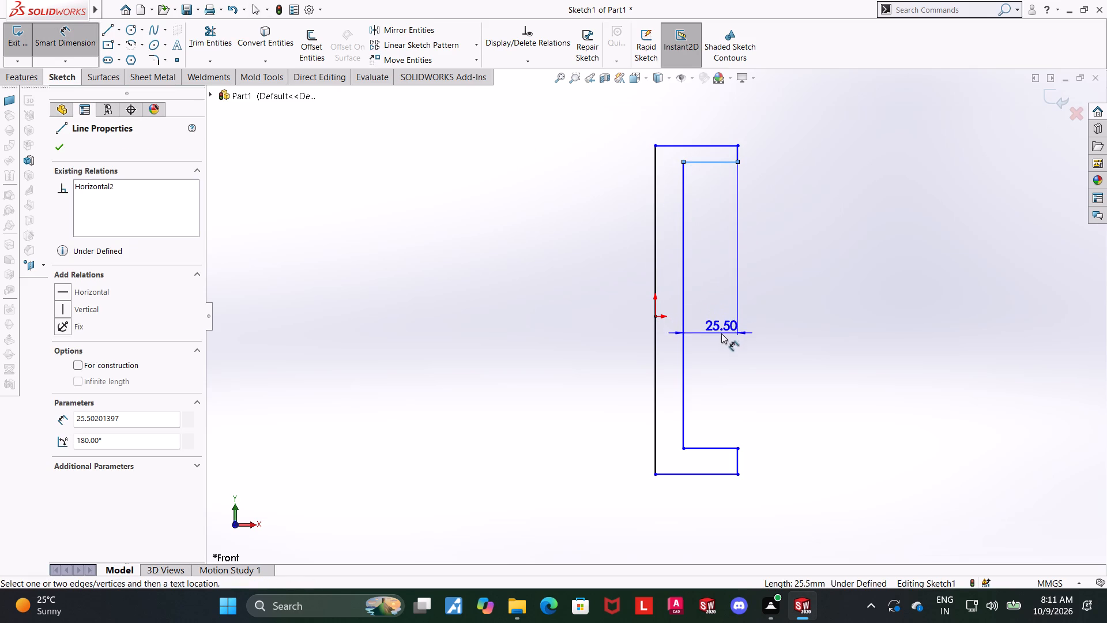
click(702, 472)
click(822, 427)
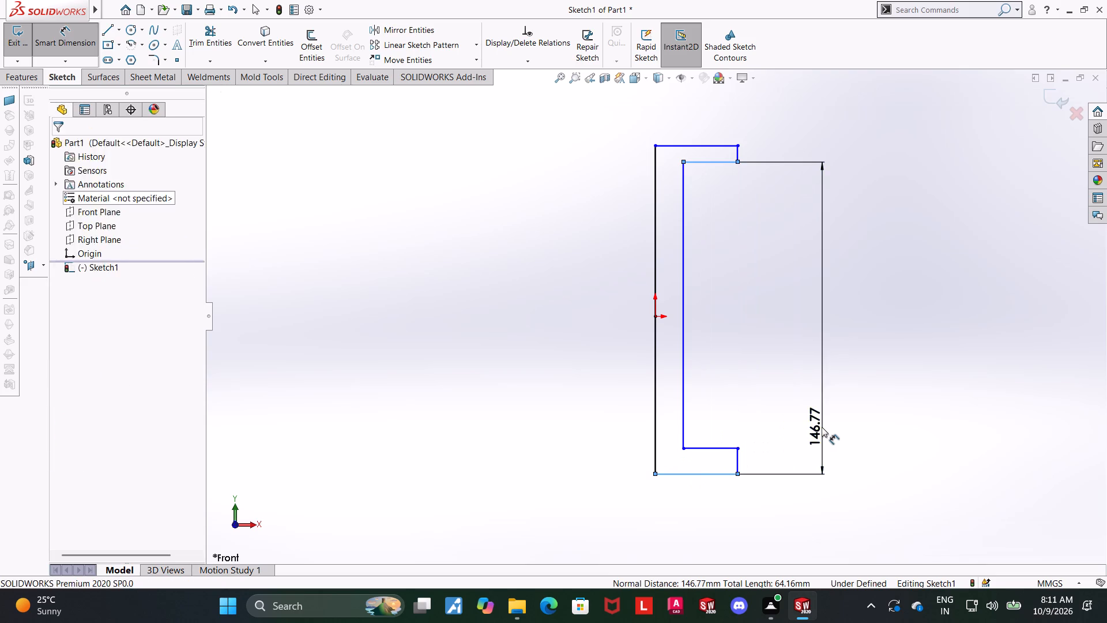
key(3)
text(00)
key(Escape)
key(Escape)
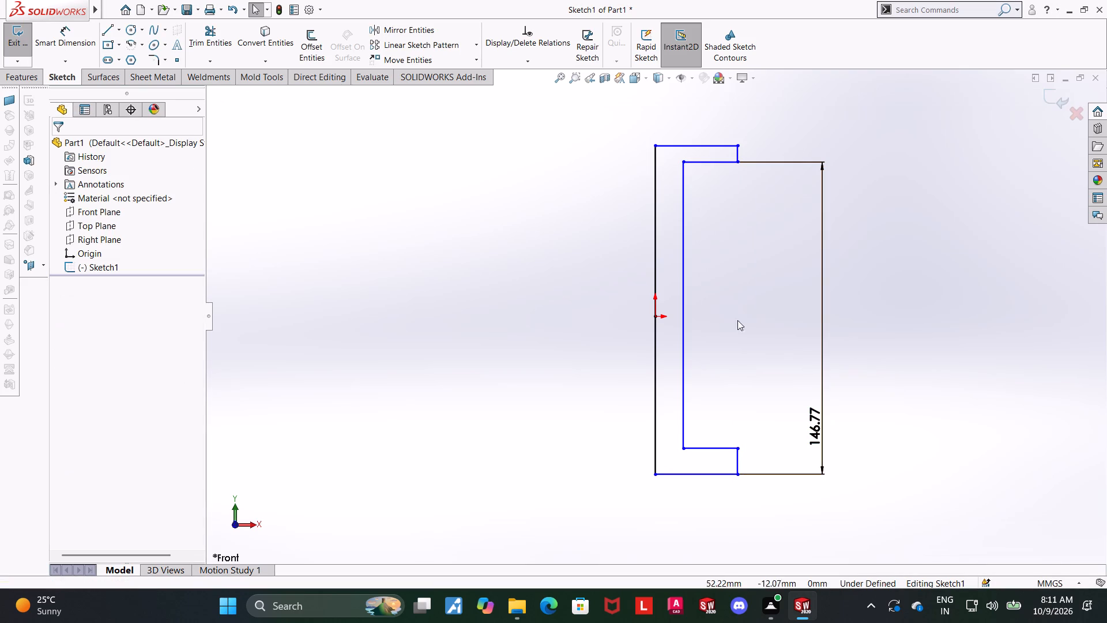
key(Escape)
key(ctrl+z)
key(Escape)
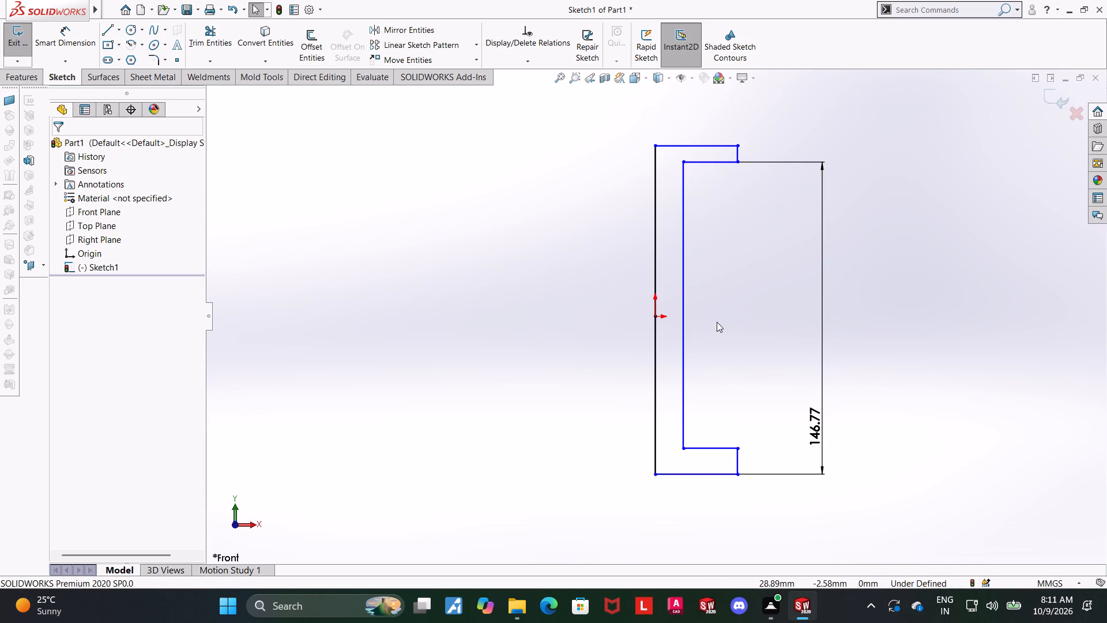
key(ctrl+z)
Dimension the profile's overall height between its top and bottom edges at 300 mm.
click(72, 25)
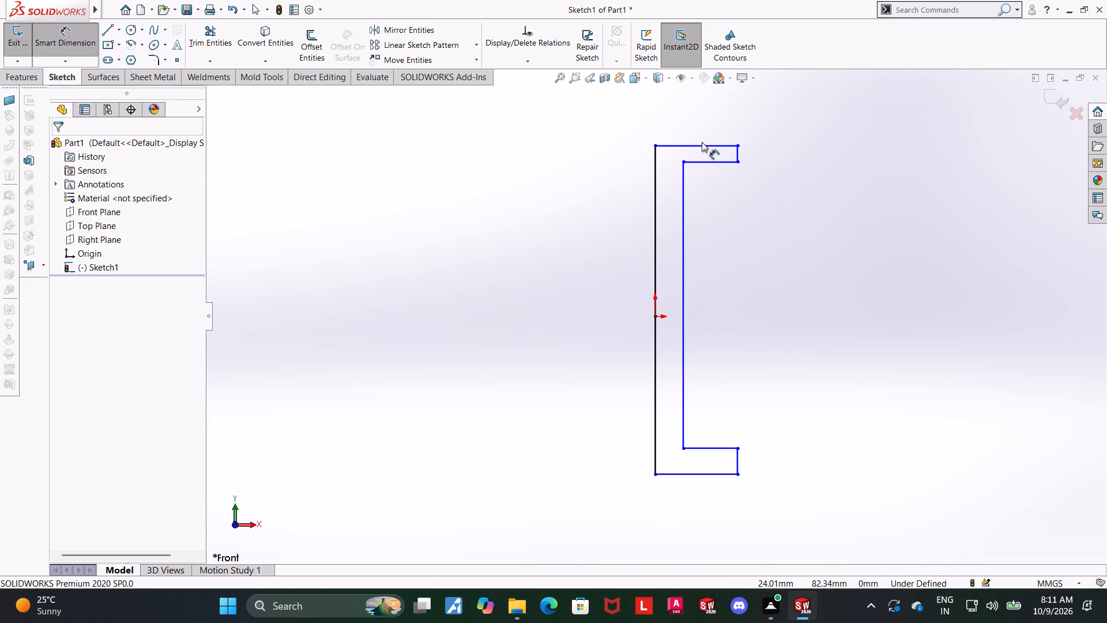
click(703, 144)
click(709, 474)
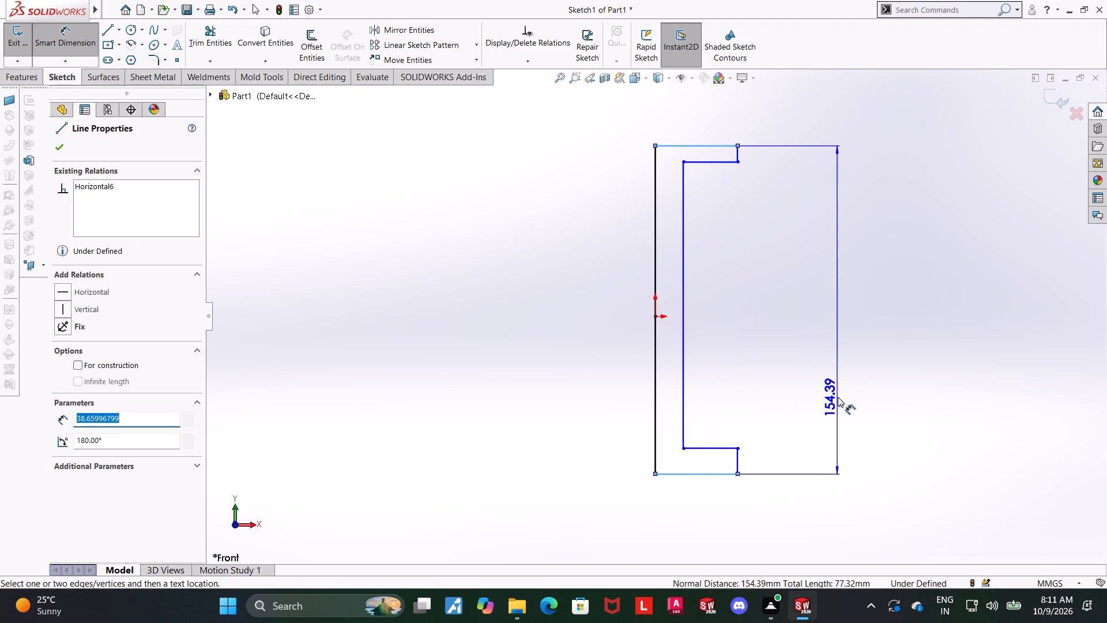
key(3)
text(00)
click(886, 390)
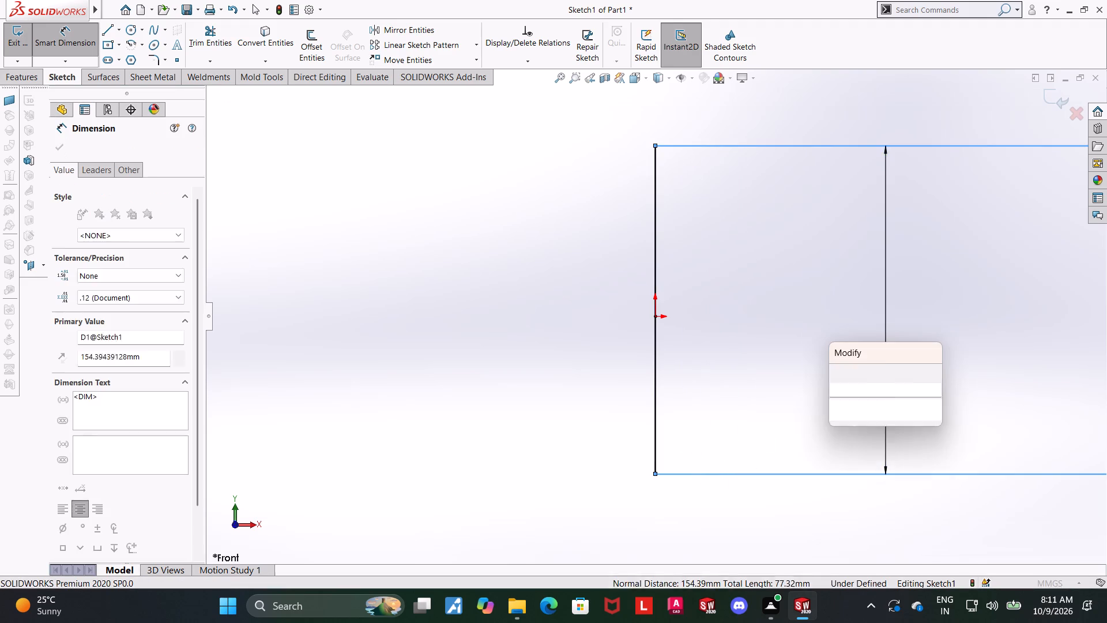
text(300)
key(Return)
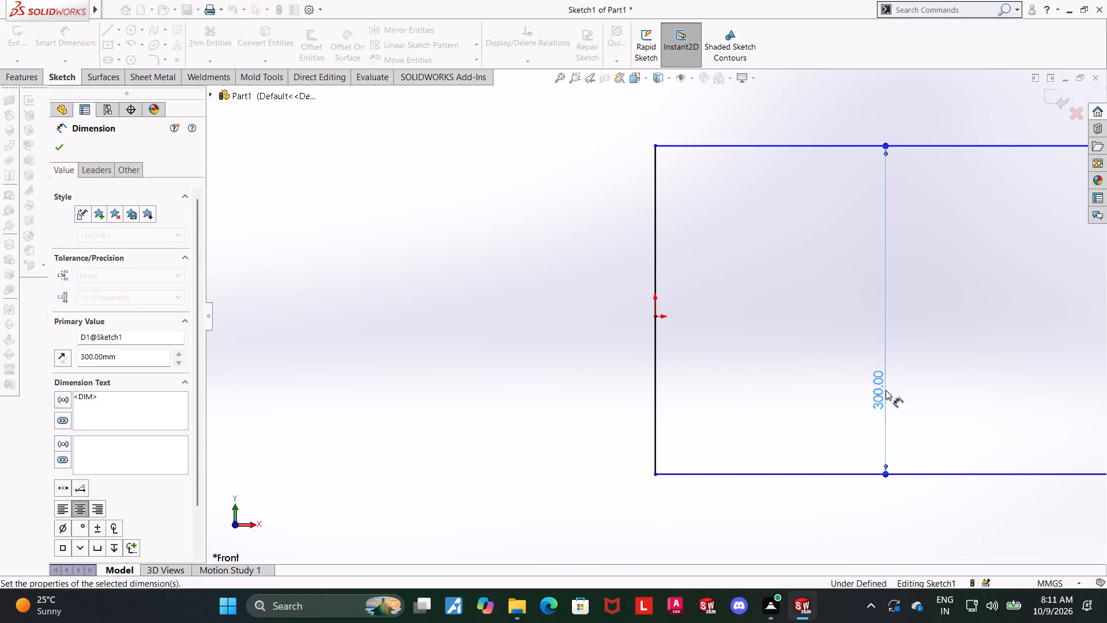
key(Escape)
Pull the inner vertical line and both flange ends back toward the origin, making the bottom edge about 158 mm long.
scroll(880, 336, down, 3)
scroll(880, 318, up, 5)
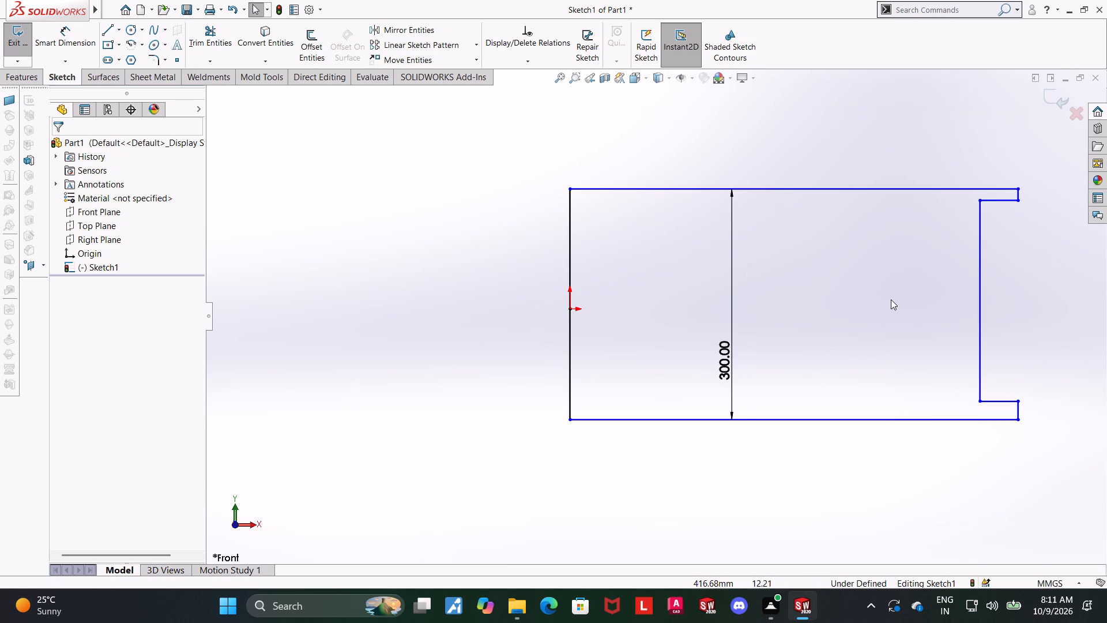
drag(978, 302, 696, 293)
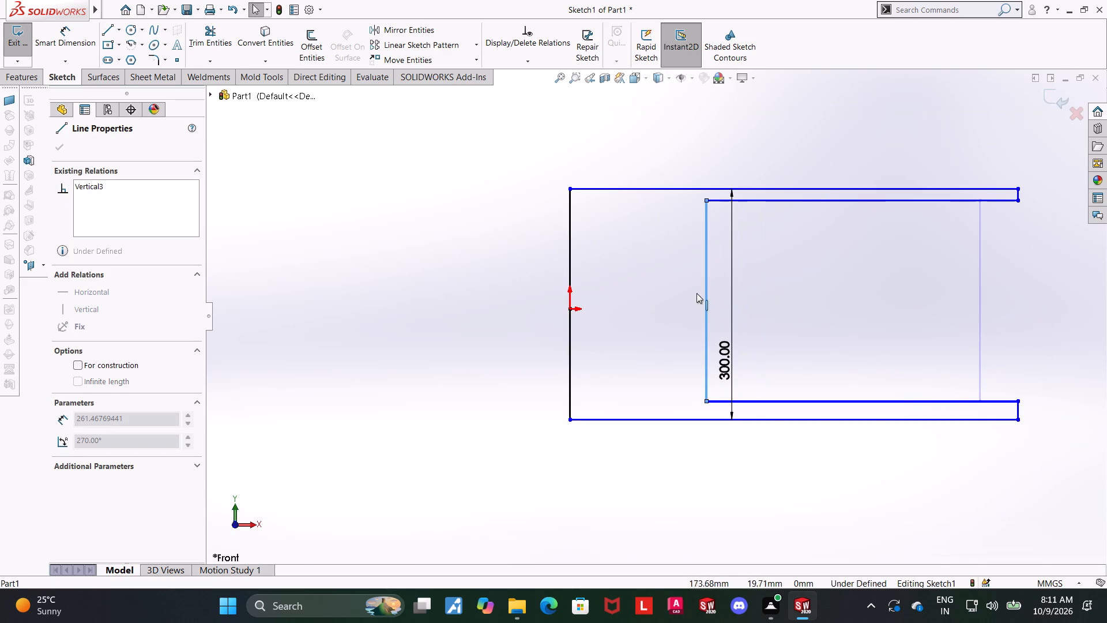
drag(696, 293, 650, 290)
click(992, 271)
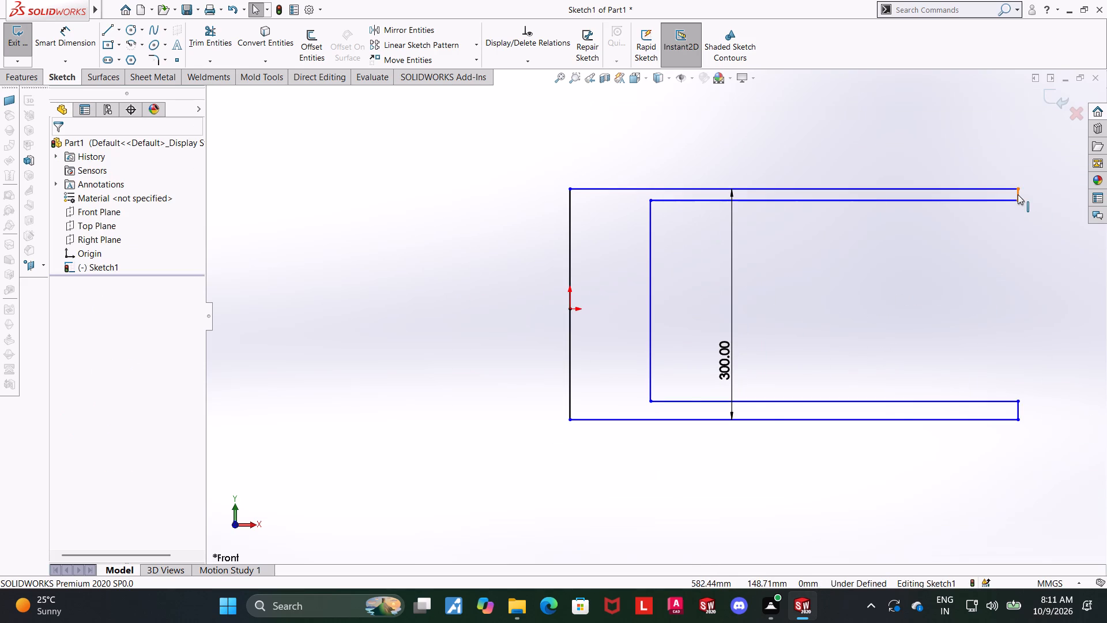
drag(1018, 194, 696, 197)
click(888, 335)
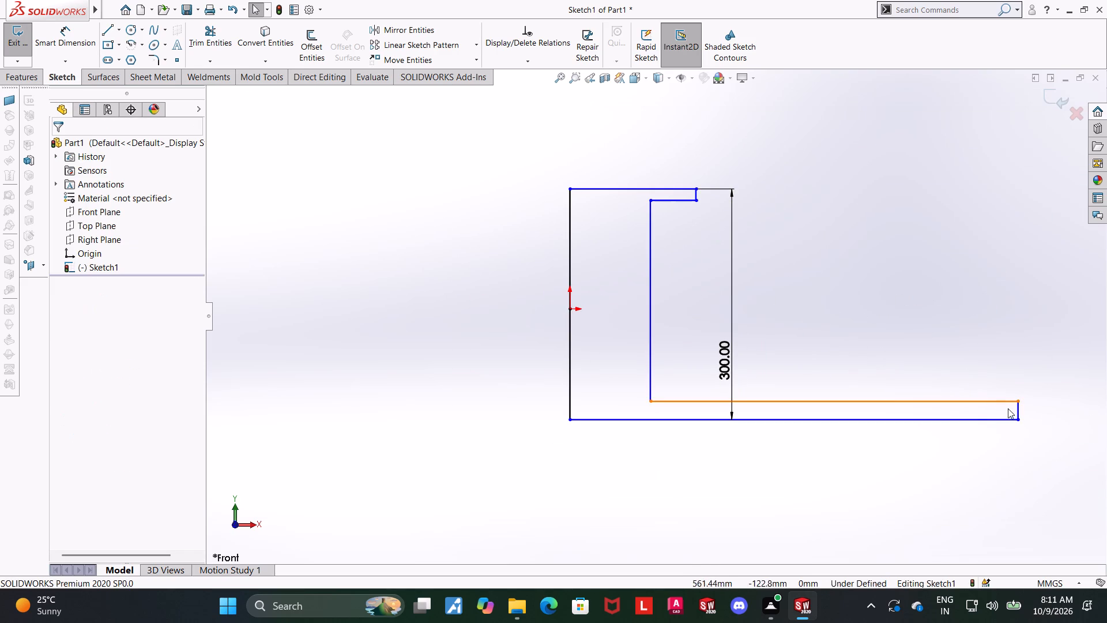
drag(1019, 415, 691, 400)
click(819, 363)
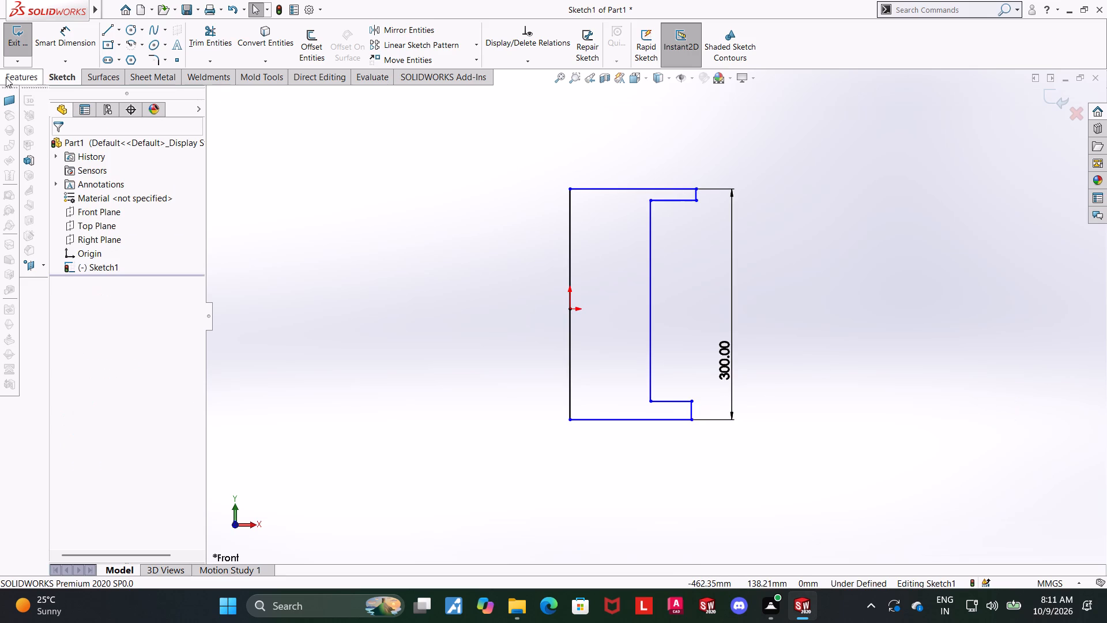
Dimension the profile's bottom edge at 44 mm.
click(47, 46)
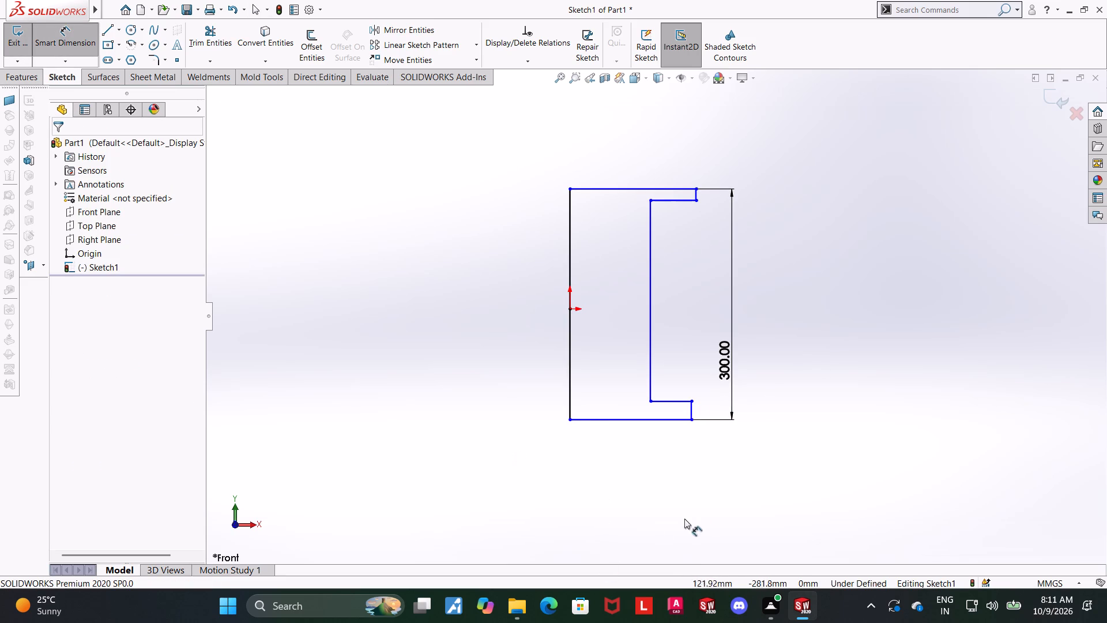
click(590, 418)
click(585, 461)
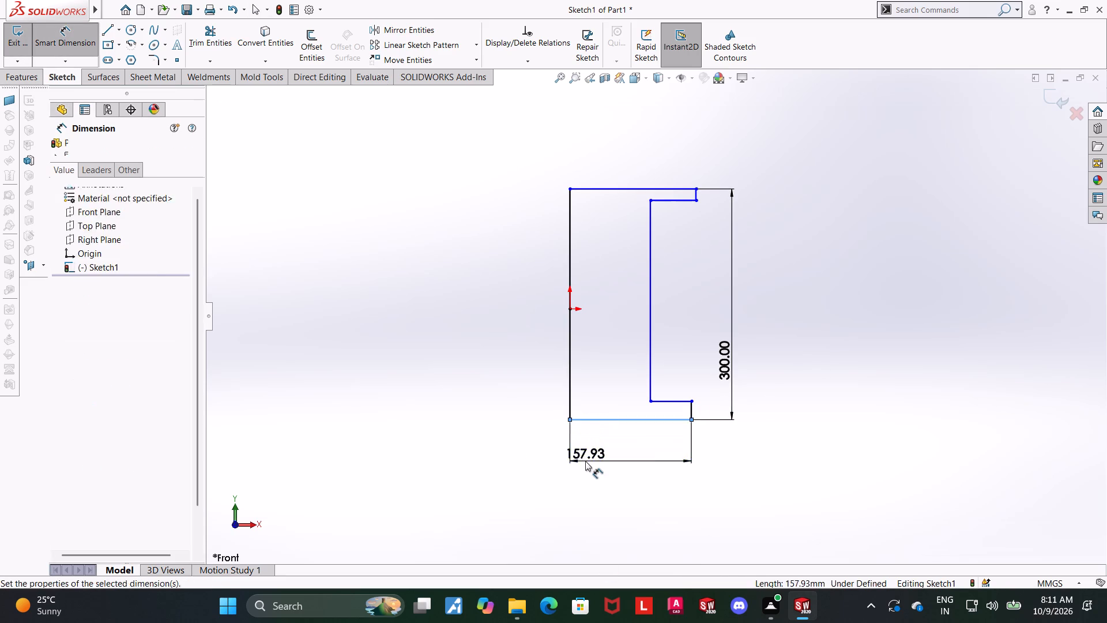
text(44)
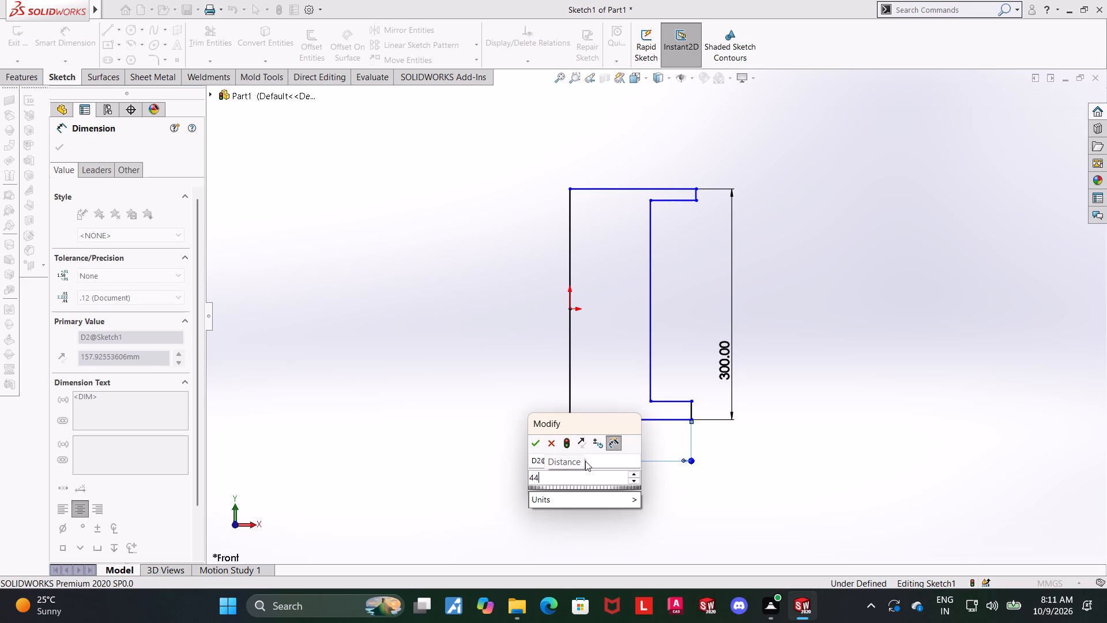
key(Return)
key(Escape)
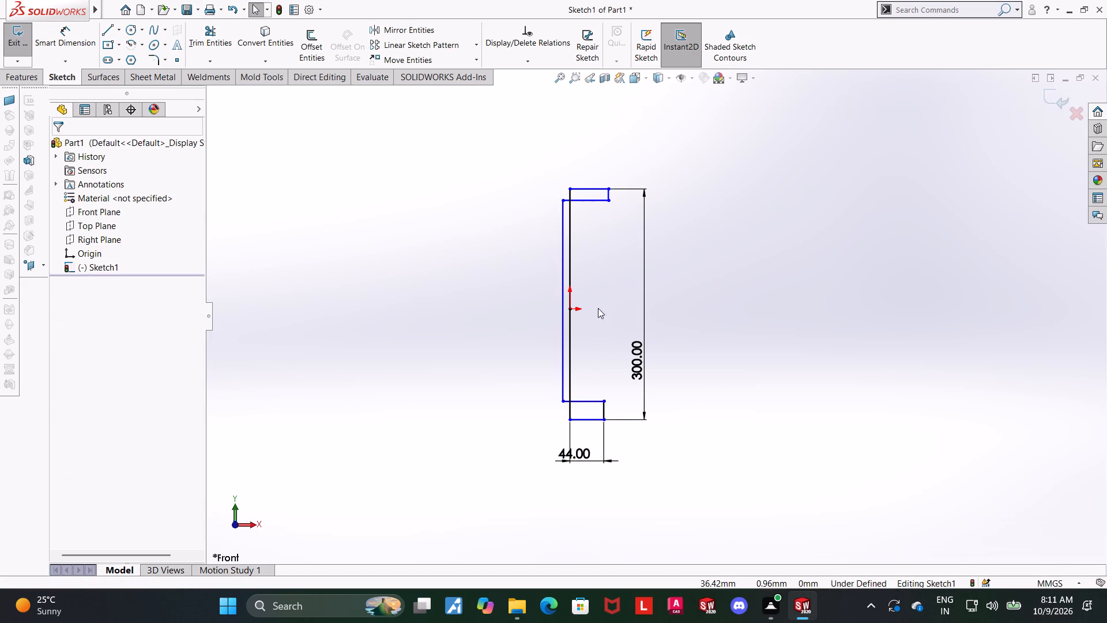
Move the inner vertical line back inside the profile, about 26 mm from the outer vertical edge.
scroll(660, 307, up, 1)
scroll(683, 306, down, 2)
click(696, 306)
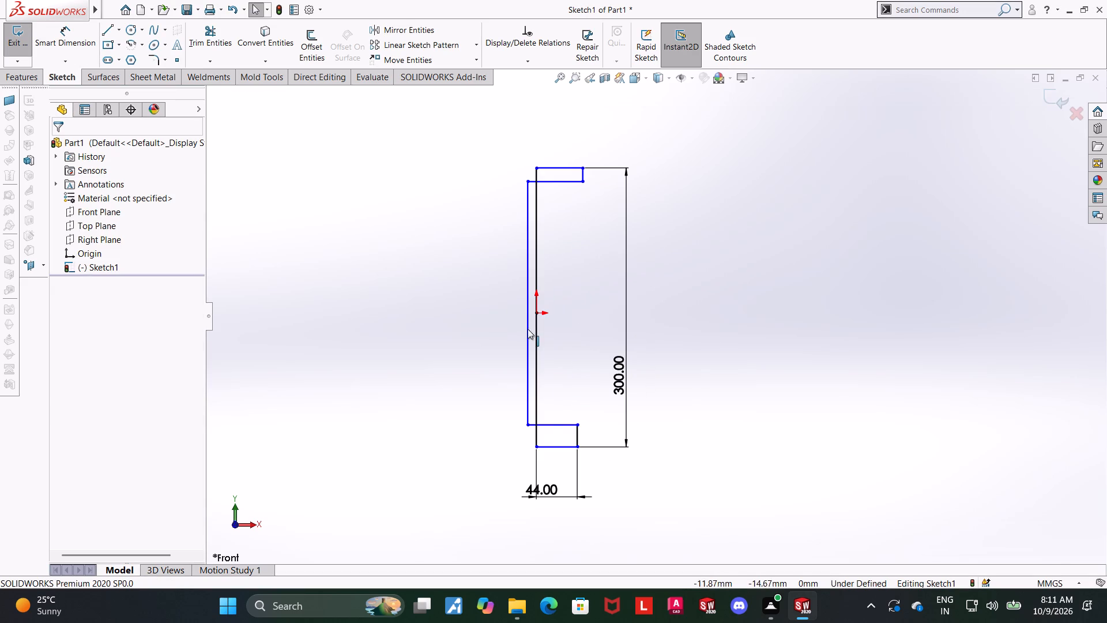
drag(528, 329, 560, 336)
click(809, 317)
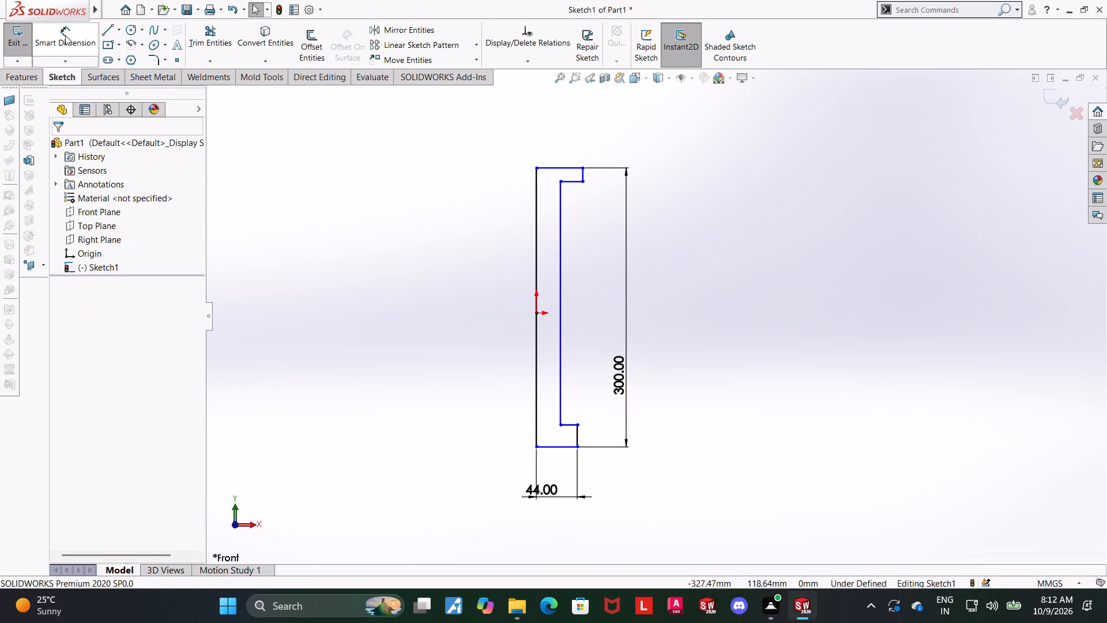
Dimension the distance between the profile's inner and outer vertical lines at 22 mm.
click(66, 35)
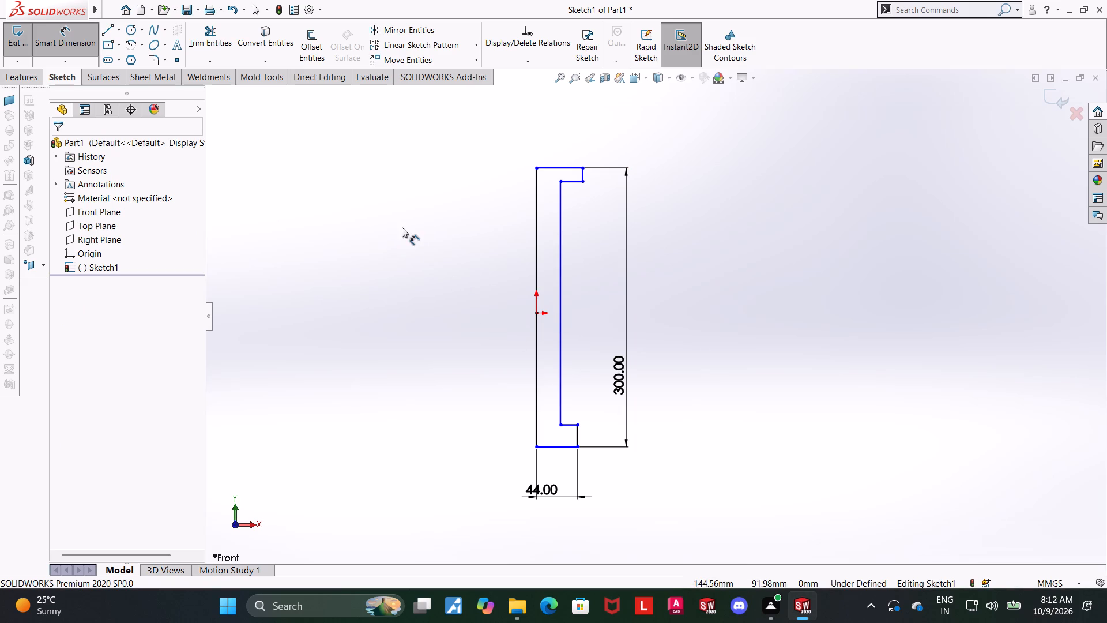
click(560, 219)
key(Escape)
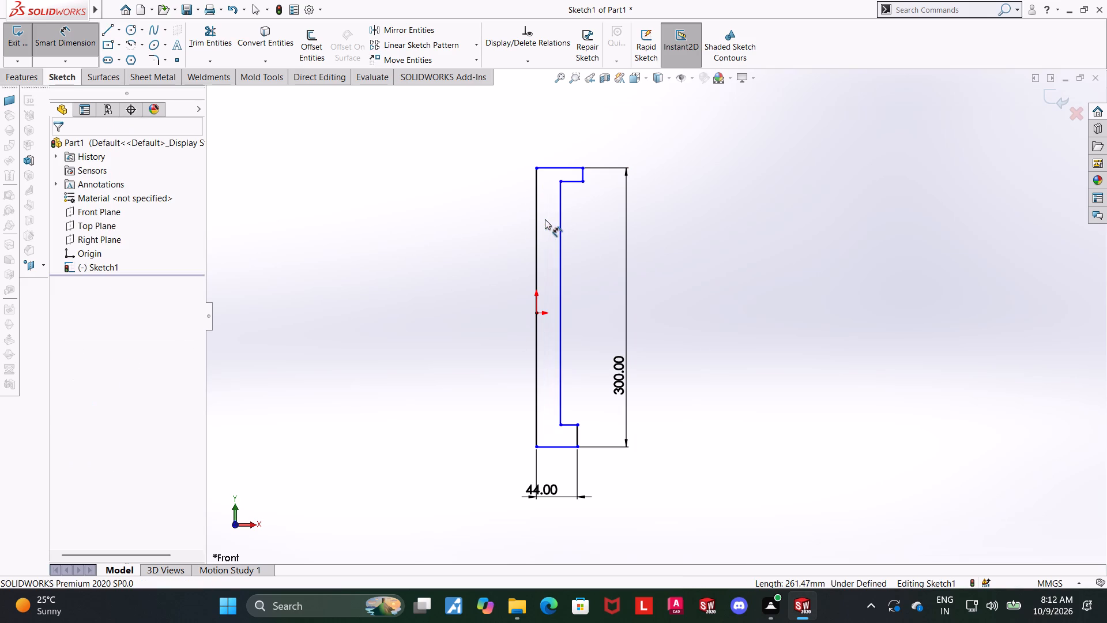
click(736, 254)
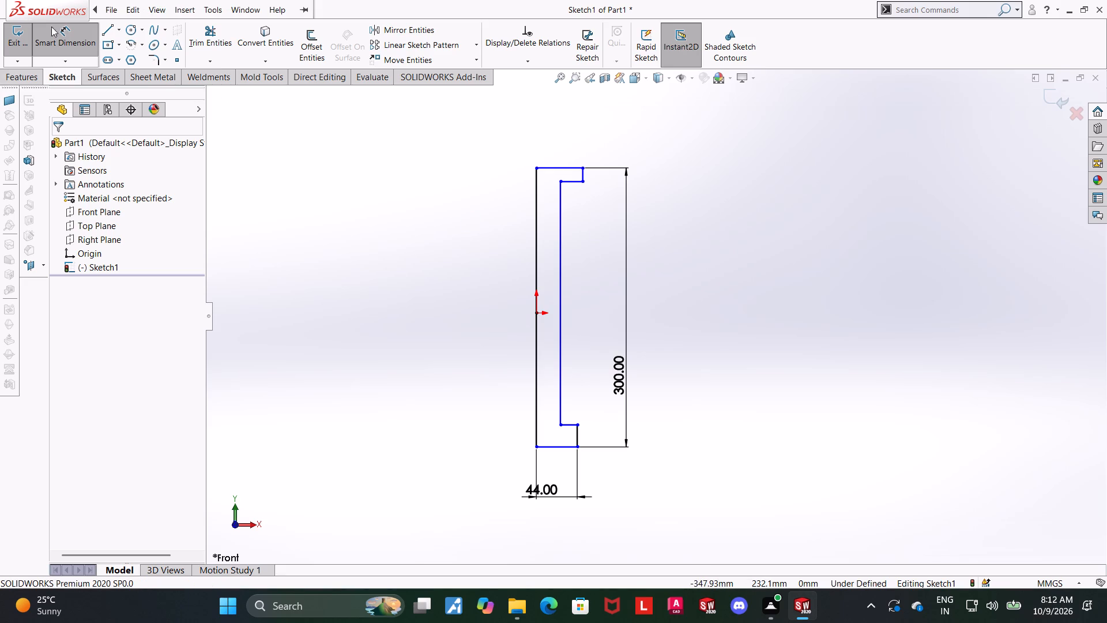
click(559, 251)
click(537, 247)
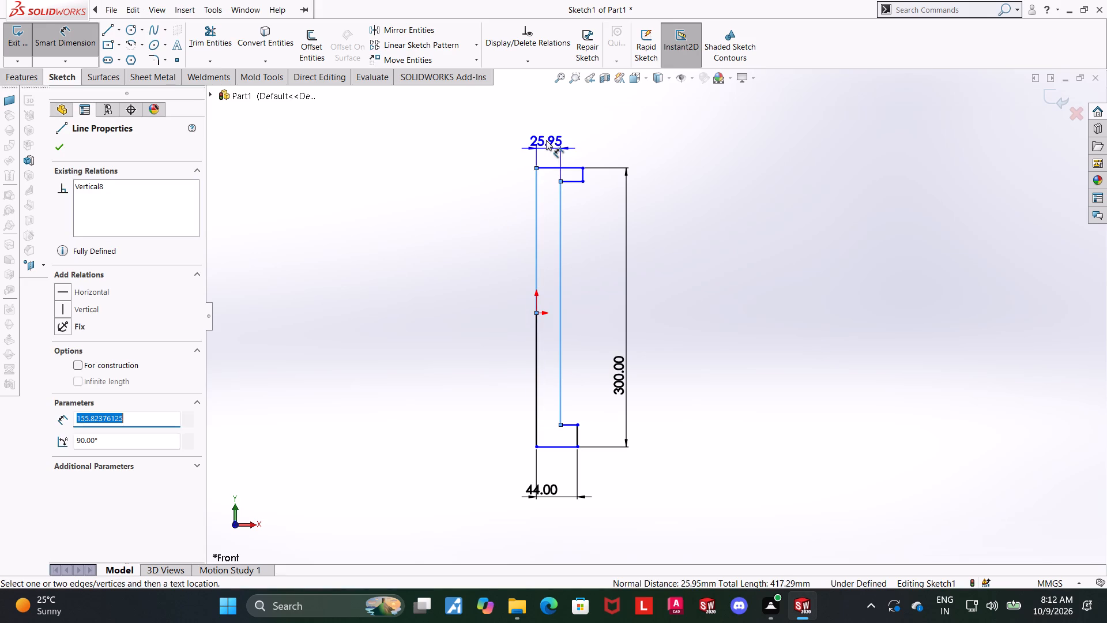
click(547, 141)
text(22)
key(Return)
key(Escape)
key(Escape)
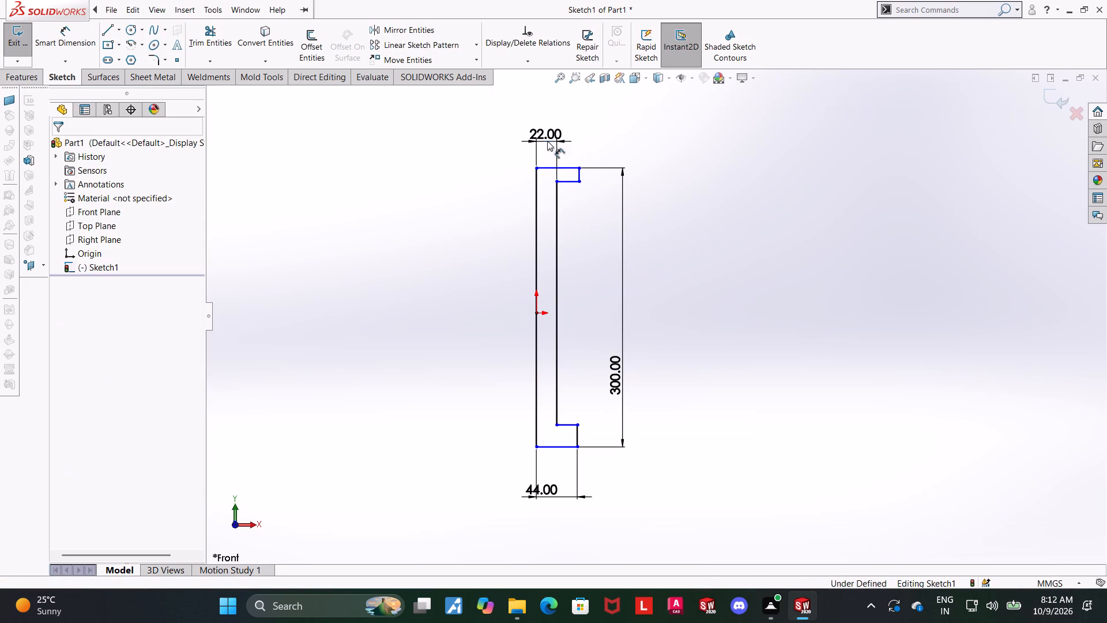
click(686, 225)
Dimension the short vertical end line of the lower flange at 20 mm.
scroll(701, 227, up, 1)
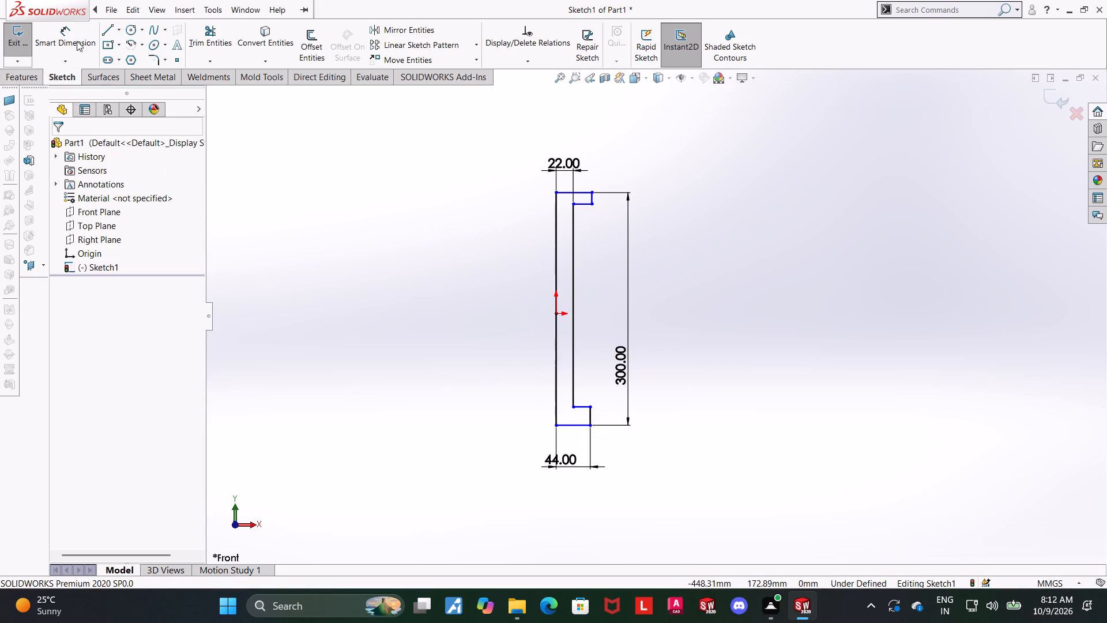
click(71, 32)
scroll(718, 389, down, 1)
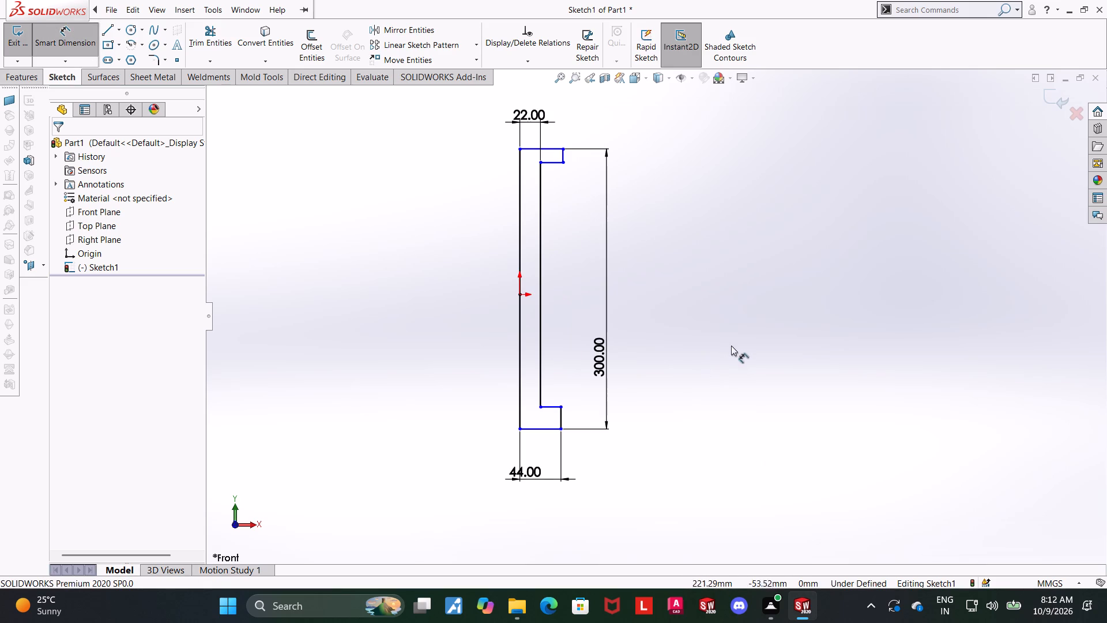
scroll(701, 442, down, 2)
click(492, 392)
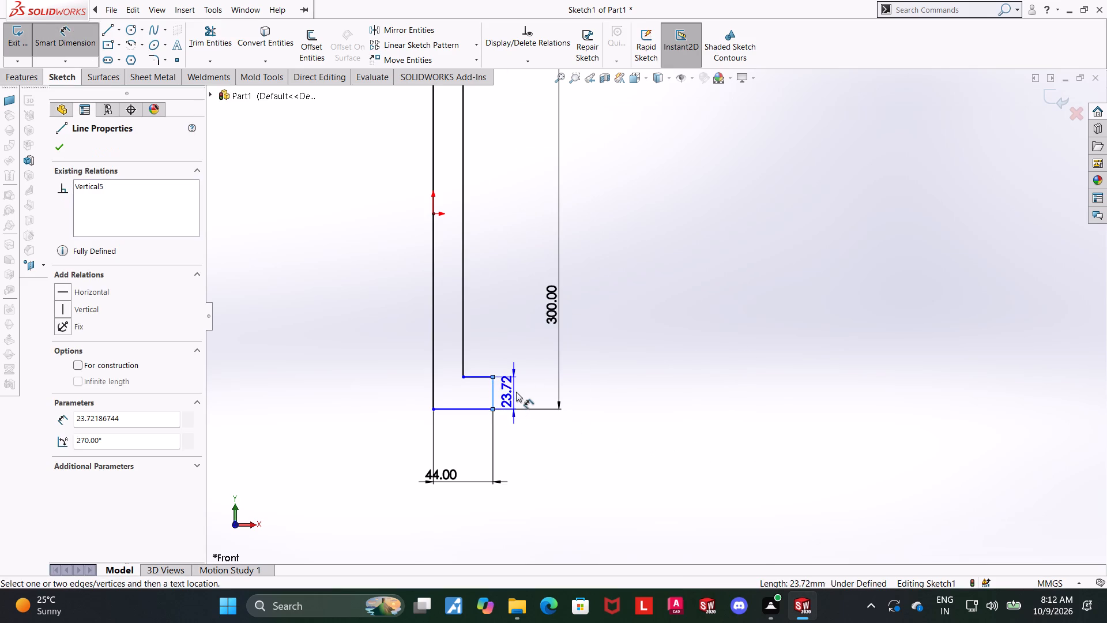
click(521, 392)
text(20)
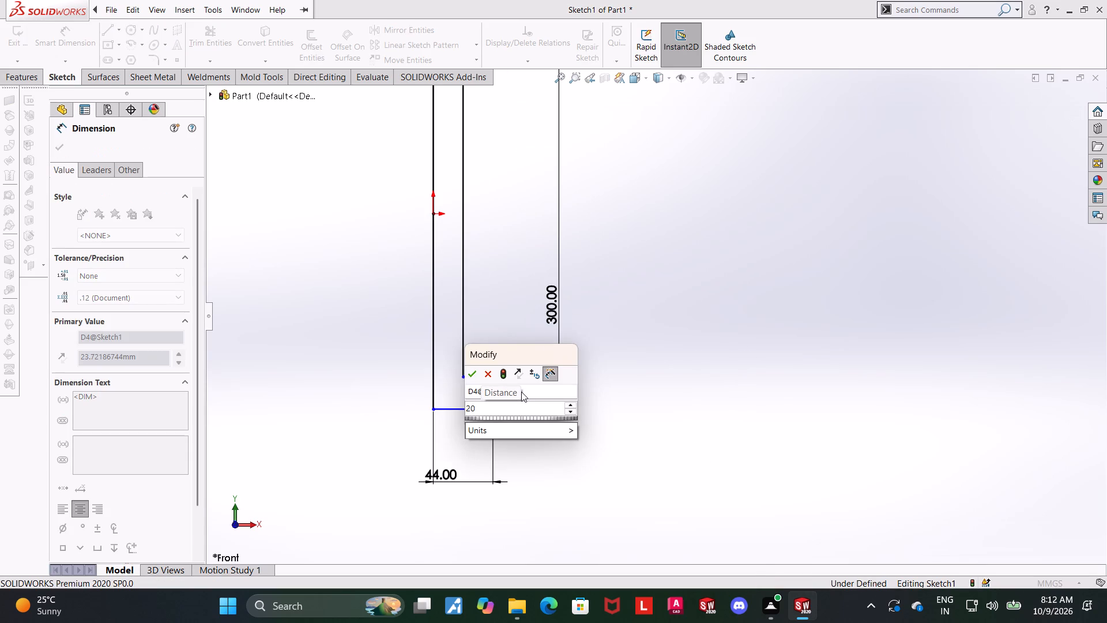
key(Return)
key(Escape)
key(Escape)
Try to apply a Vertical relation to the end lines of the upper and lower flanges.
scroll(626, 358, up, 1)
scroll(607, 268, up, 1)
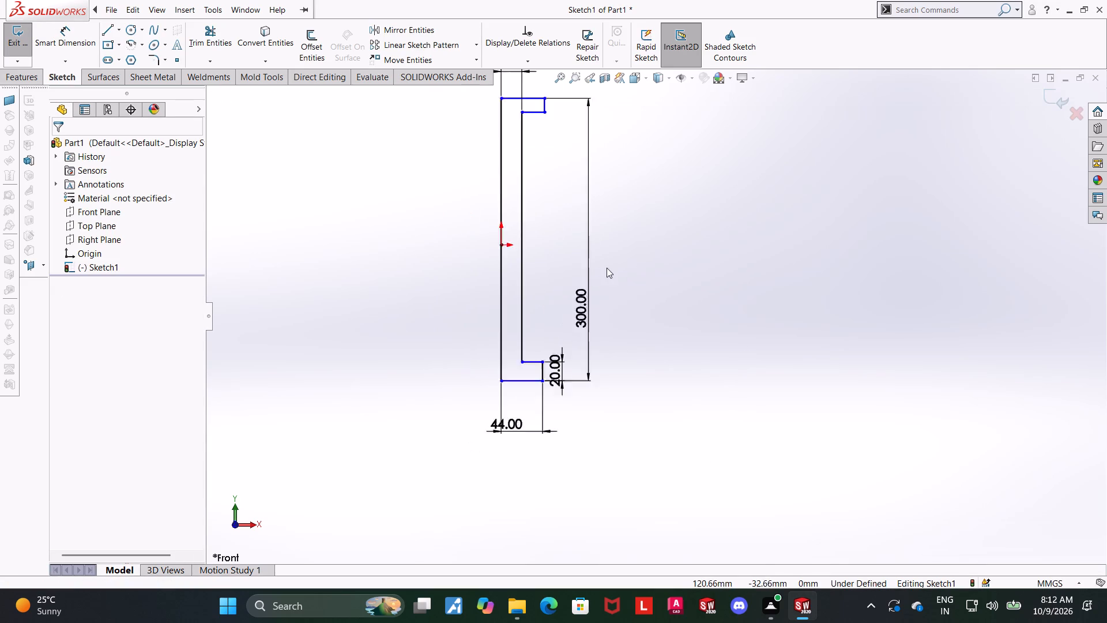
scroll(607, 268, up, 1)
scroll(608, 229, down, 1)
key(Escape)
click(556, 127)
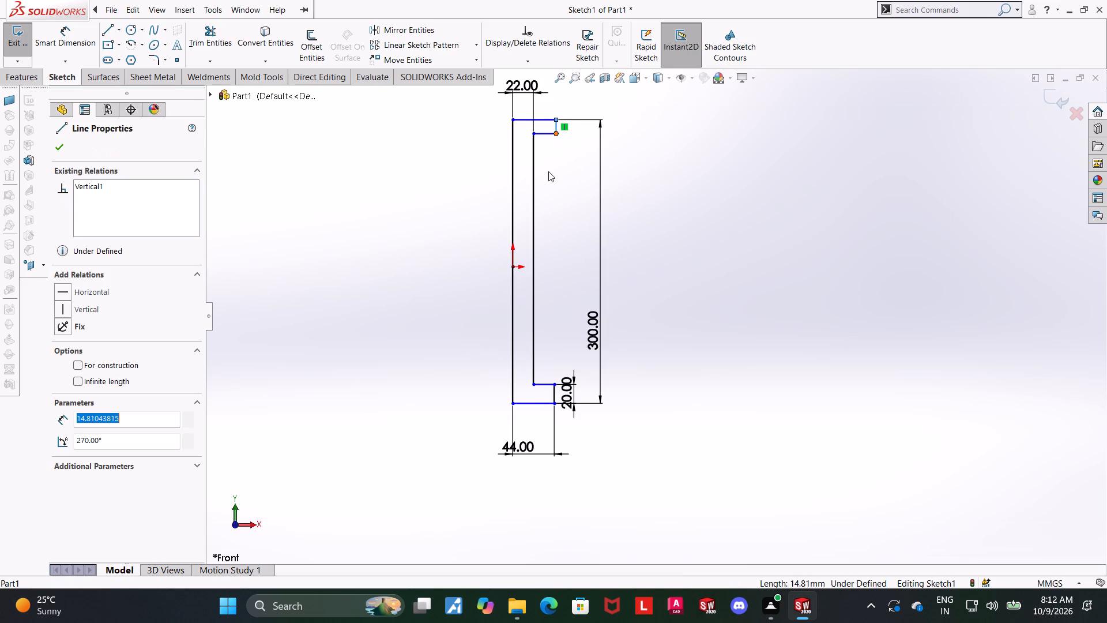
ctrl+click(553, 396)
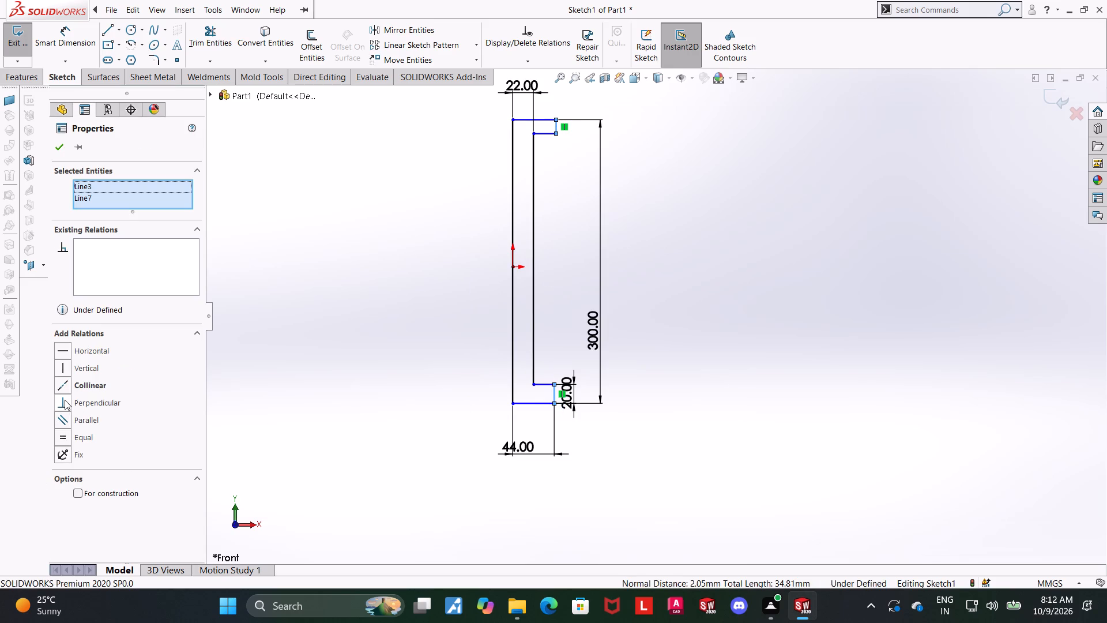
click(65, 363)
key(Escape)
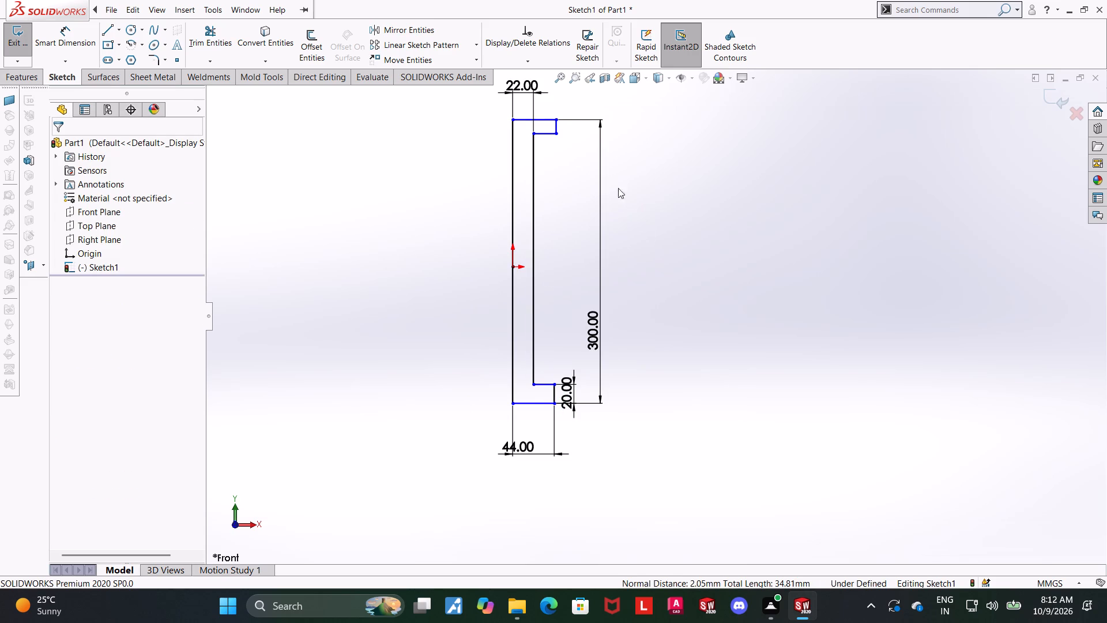
Add an Equal relation between the vertical end lines of the upper and lower flanges.
click(556, 128)
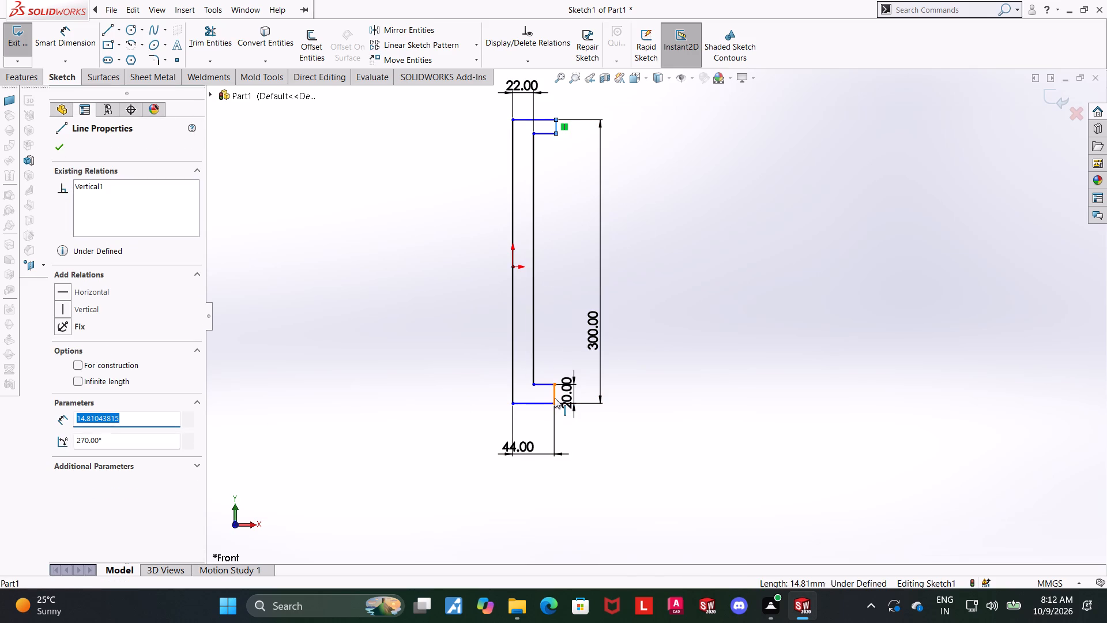
ctrl+click(555, 398)
click(63, 441)
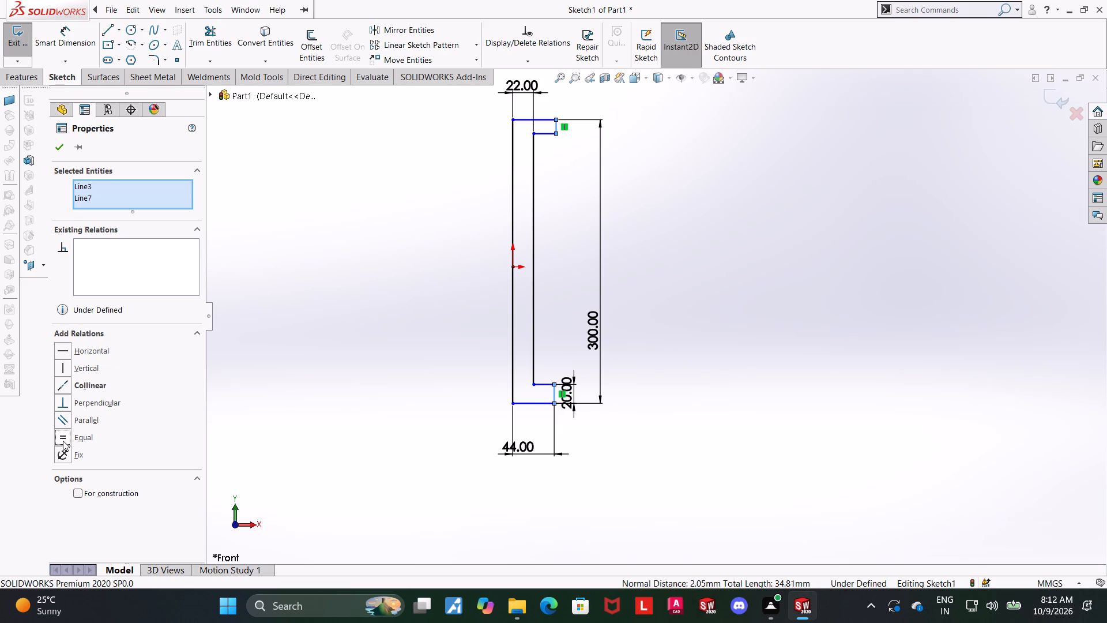
click(674, 347)
key(Escape)
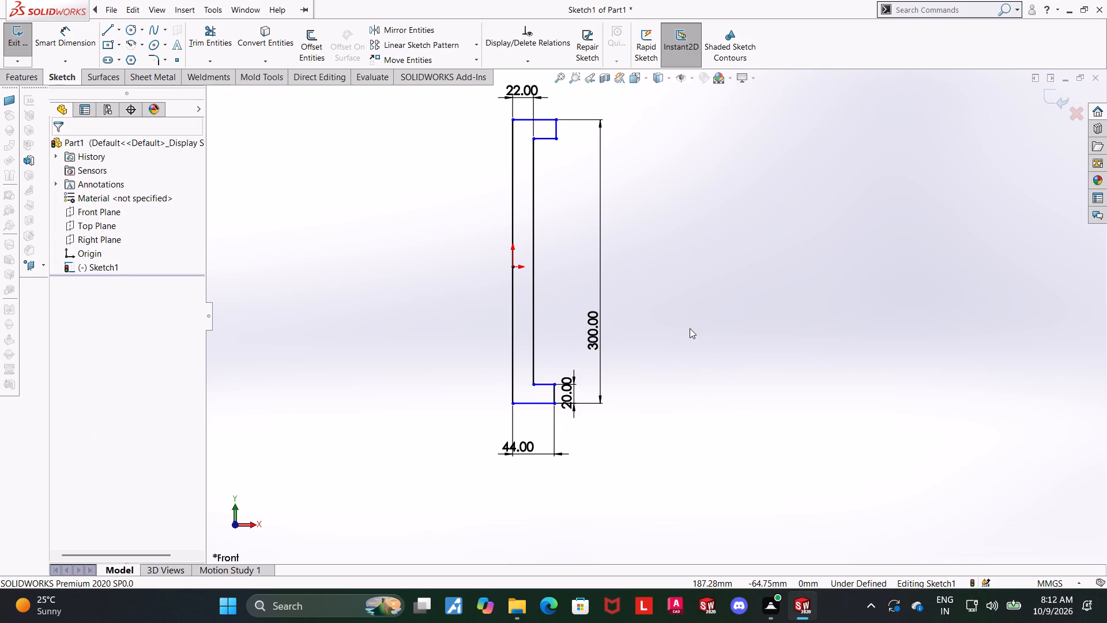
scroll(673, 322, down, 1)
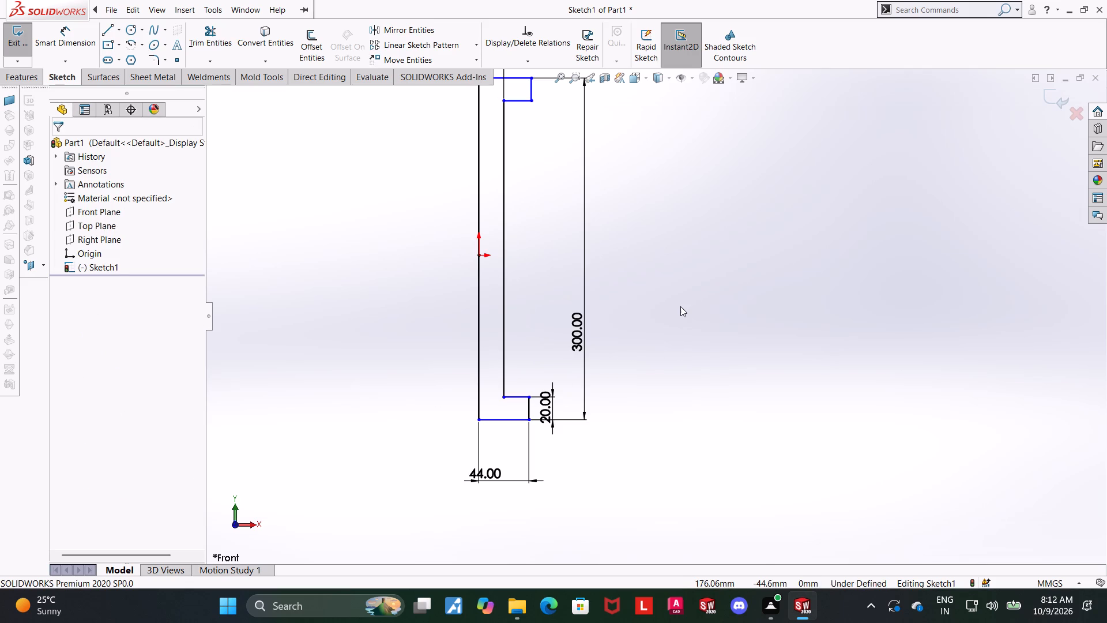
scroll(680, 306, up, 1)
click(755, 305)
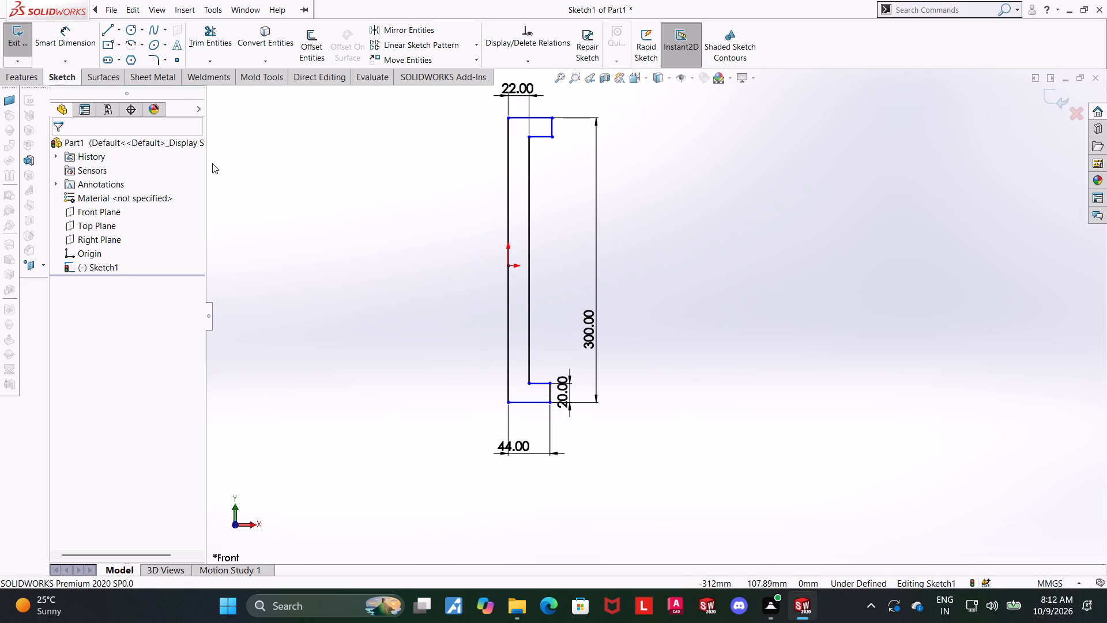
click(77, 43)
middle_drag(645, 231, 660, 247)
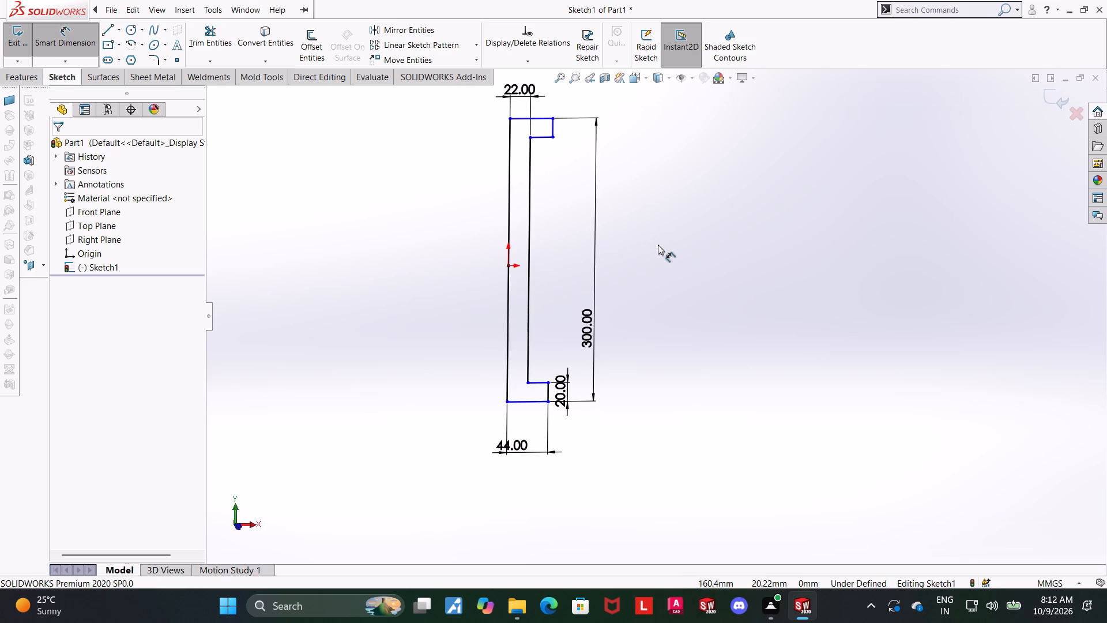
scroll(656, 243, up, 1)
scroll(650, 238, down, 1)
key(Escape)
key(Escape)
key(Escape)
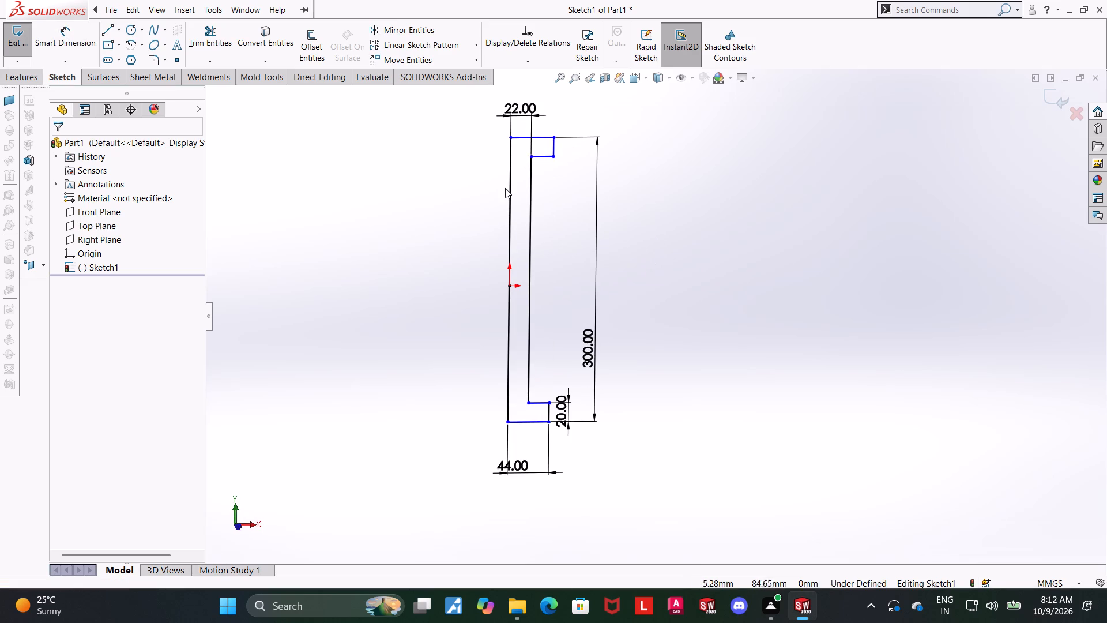
Set the distance between the inner and outer vertical lines to 20 mm.
double_click(518, 107)
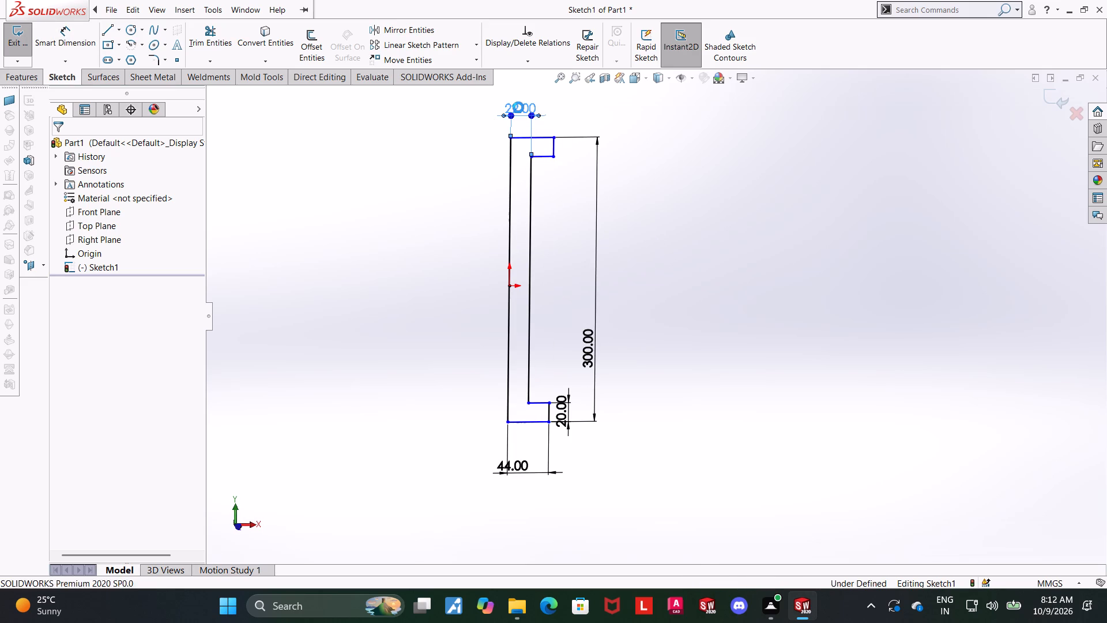
text(20)
key(Return)
key(Escape)
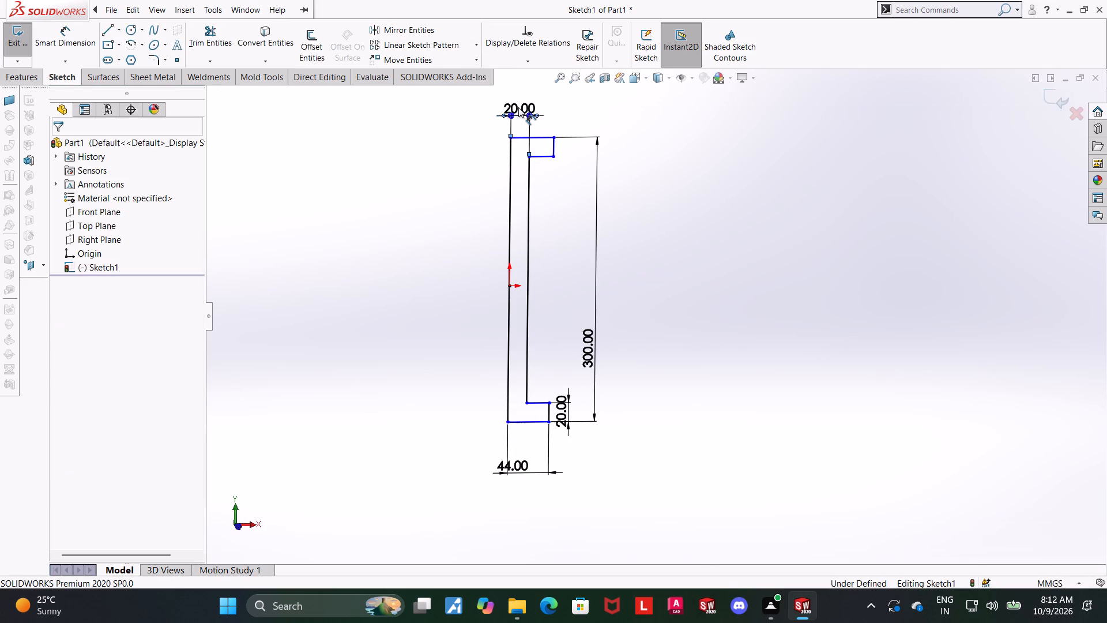
key(Escape)
click(957, 411)
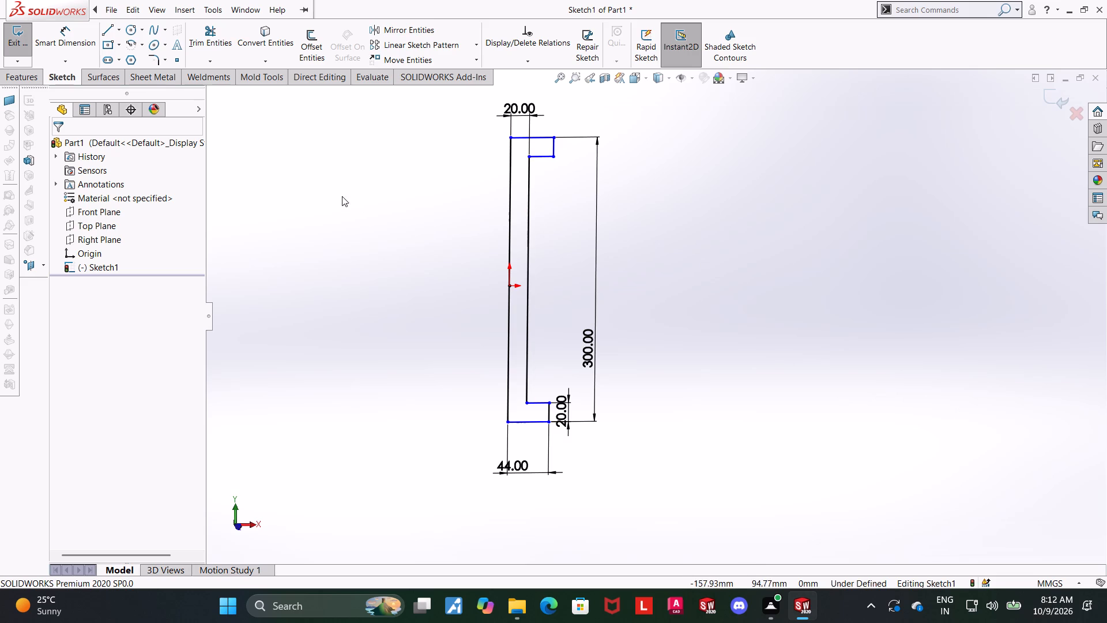
Add a Horizontal relation between the midpoint of the inner vertical line and the origin.
click(528, 279)
ctrl+click(506, 286)
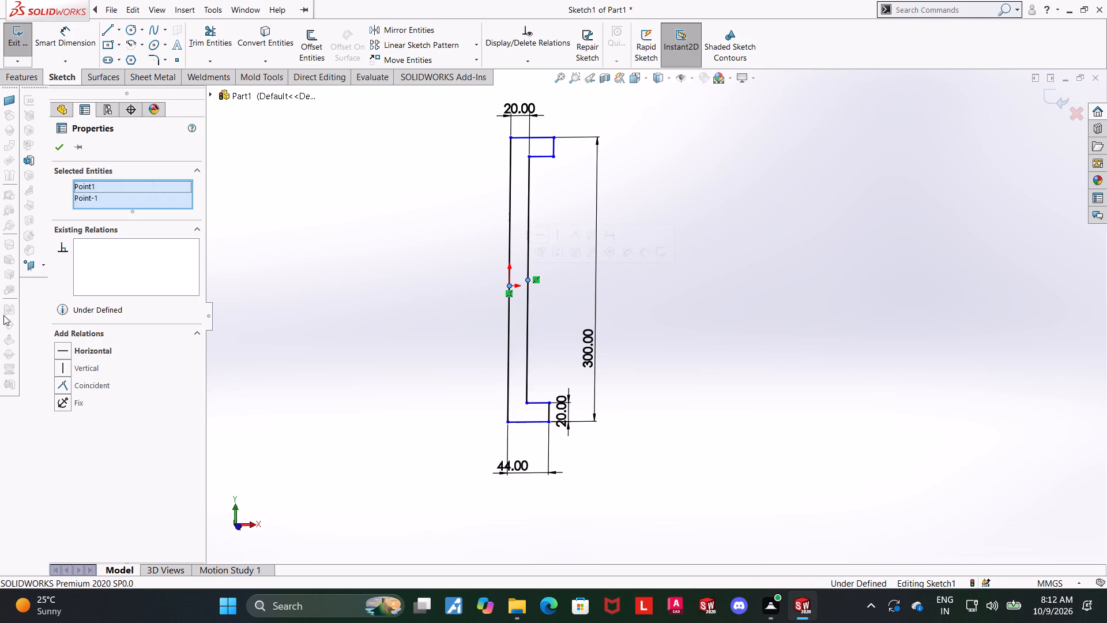
click(61, 344)
click(816, 326)
key(Escape)
key(Escape)
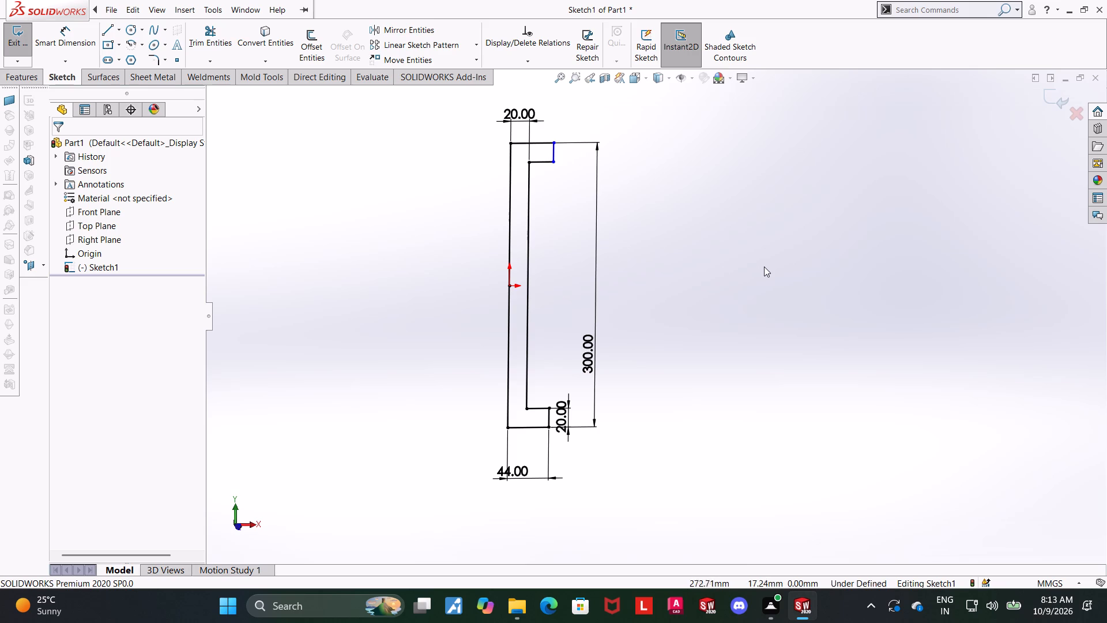
click(764, 267)
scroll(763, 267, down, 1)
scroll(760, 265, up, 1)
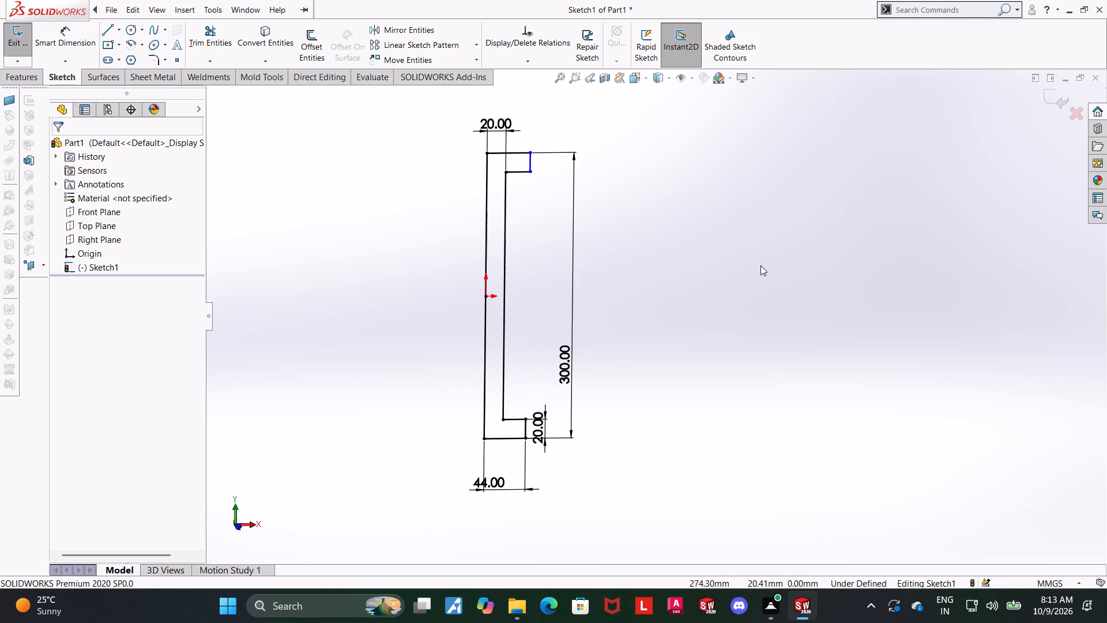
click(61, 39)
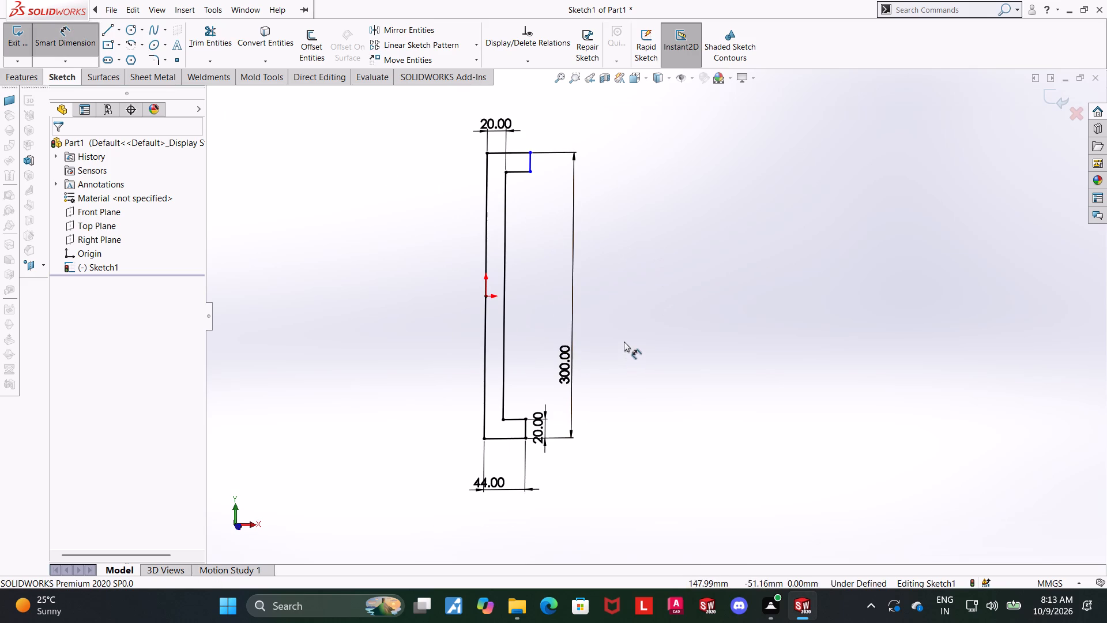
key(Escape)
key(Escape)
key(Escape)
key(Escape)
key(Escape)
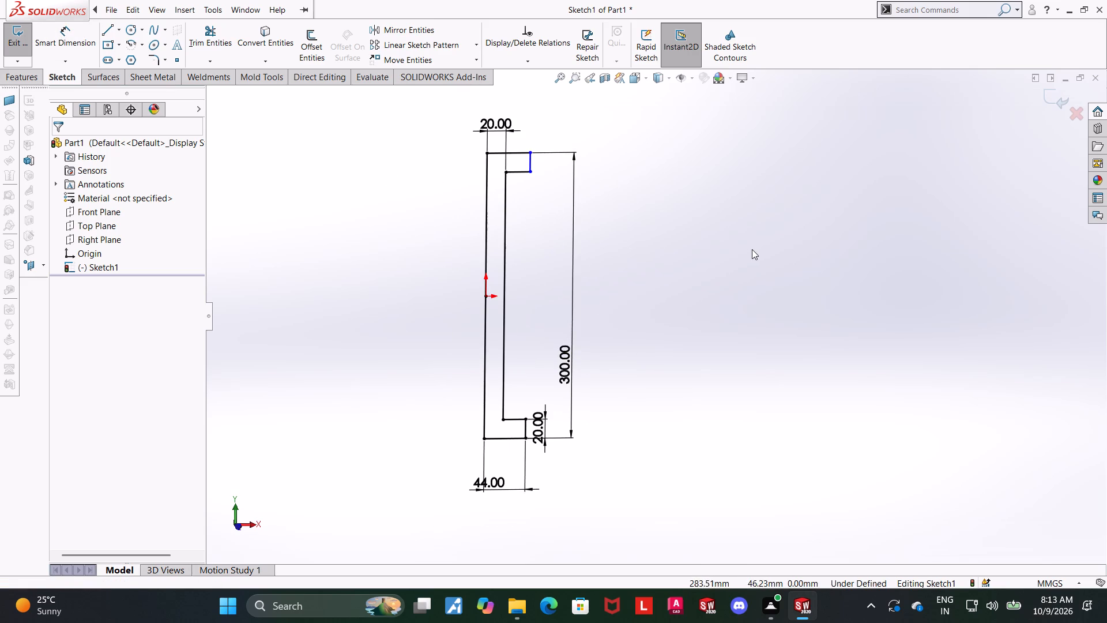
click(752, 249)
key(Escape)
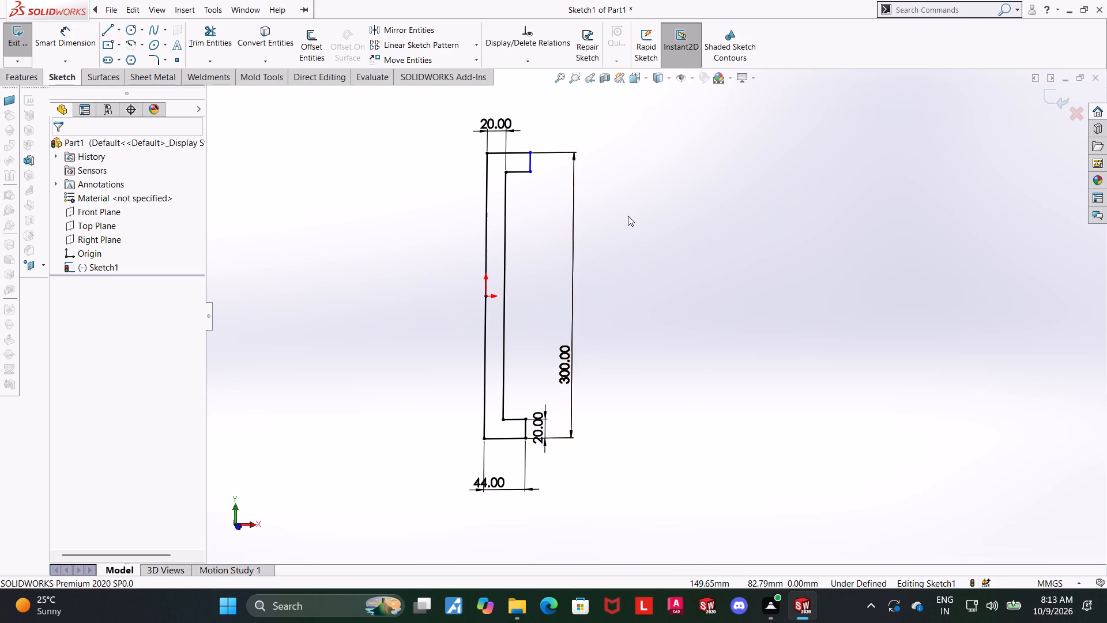
Examine the upper flange end up close and return the sketch to the Front view.
scroll(628, 216, up, 1)
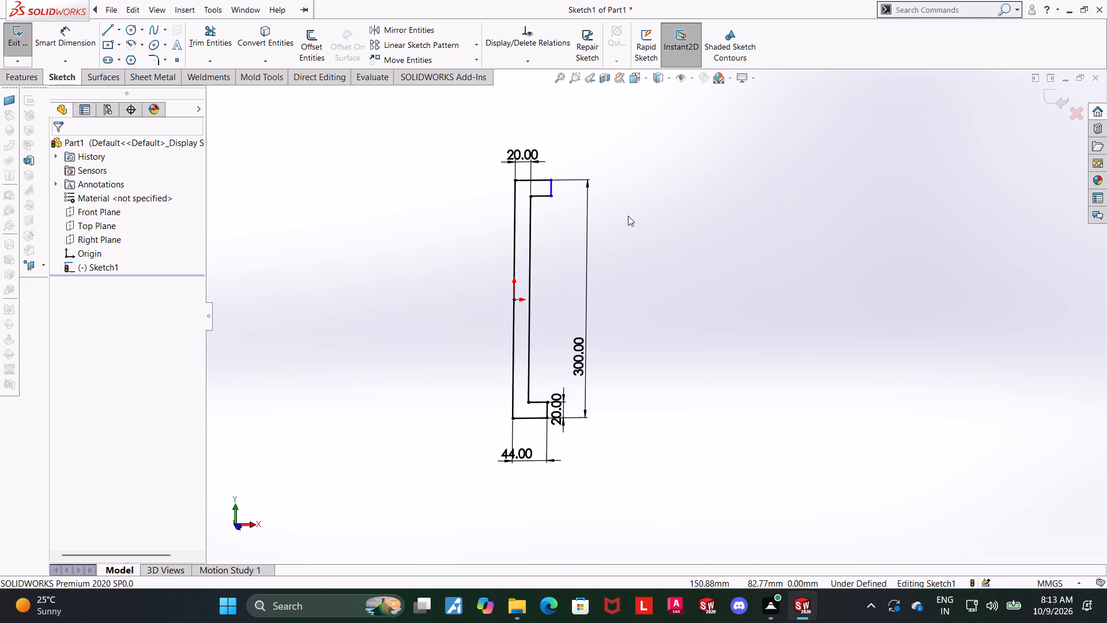
middle_drag(628, 214, 627, 241)
scroll(603, 203, down, 8)
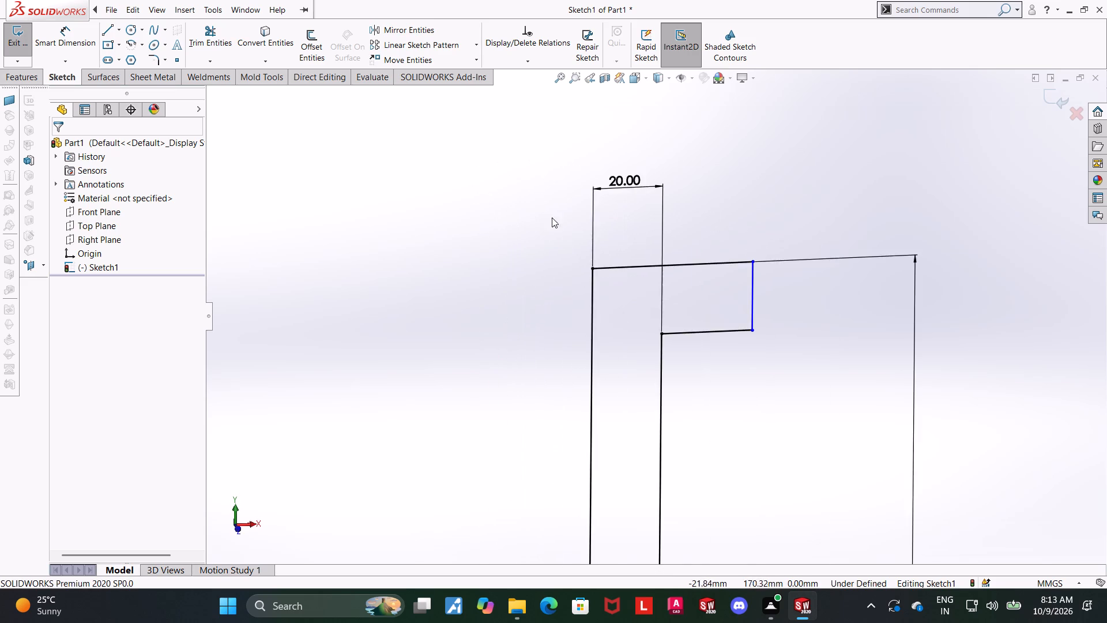
scroll(552, 217, down, 4)
scroll(758, 295, up, 11)
click(640, 78)
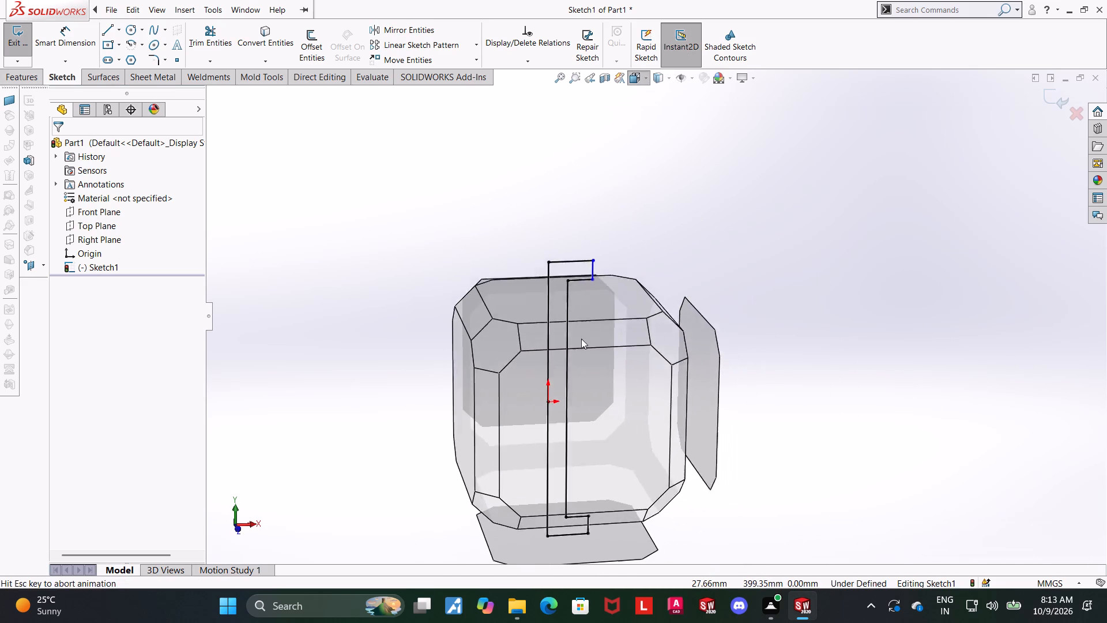
click(572, 401)
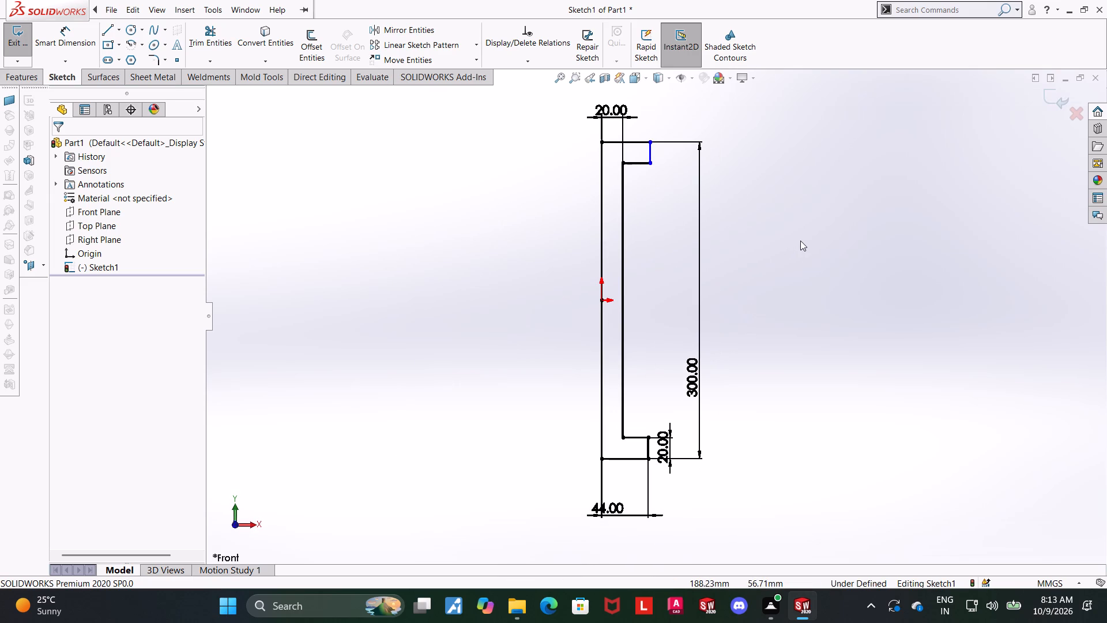
scroll(800, 241, down, 1)
scroll(800, 241, up, 2)
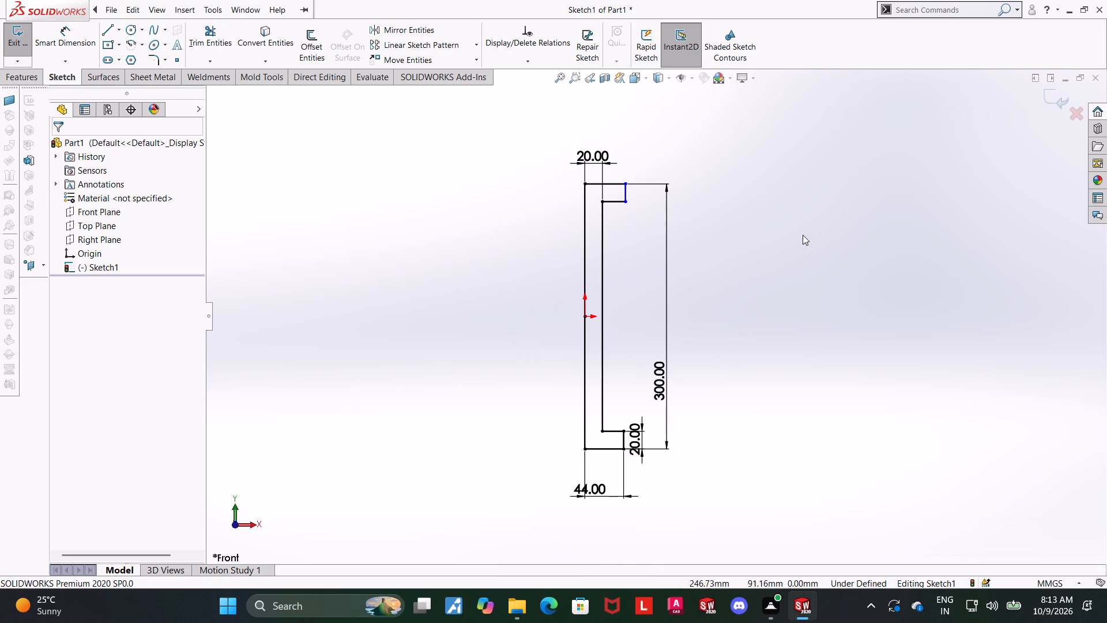
scroll(805, 170, down, 1)
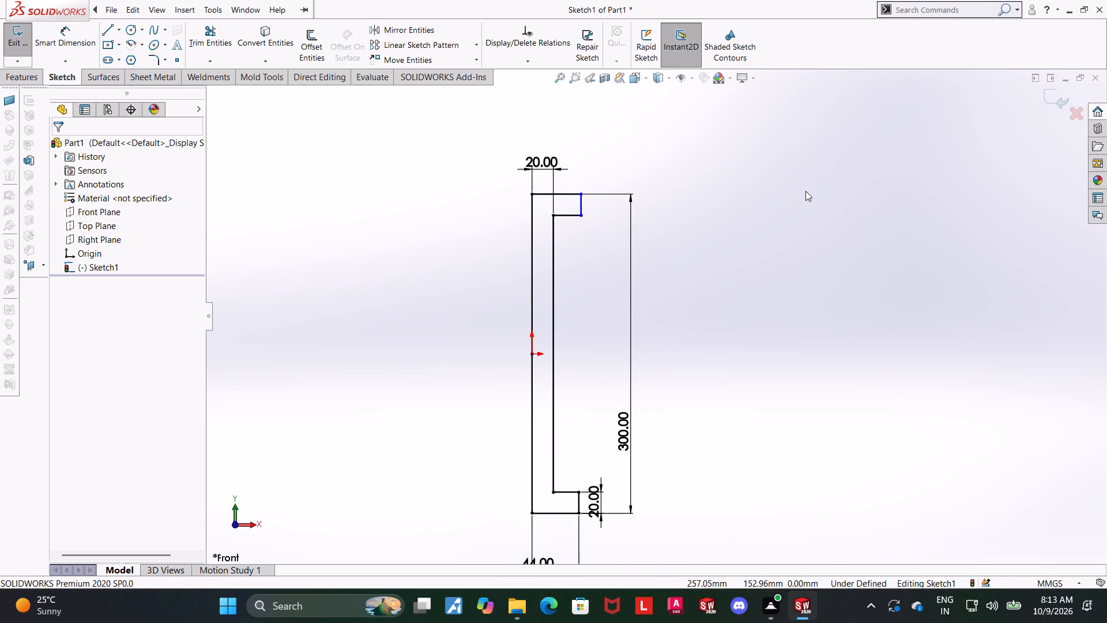
Reposition the 20 mm lower flange dimension above the flange and the 20 mm web thickness dimension beside the web.
scroll(805, 193, up, 1)
scroll(696, 260, down, 1)
scroll(620, 436, down, 3)
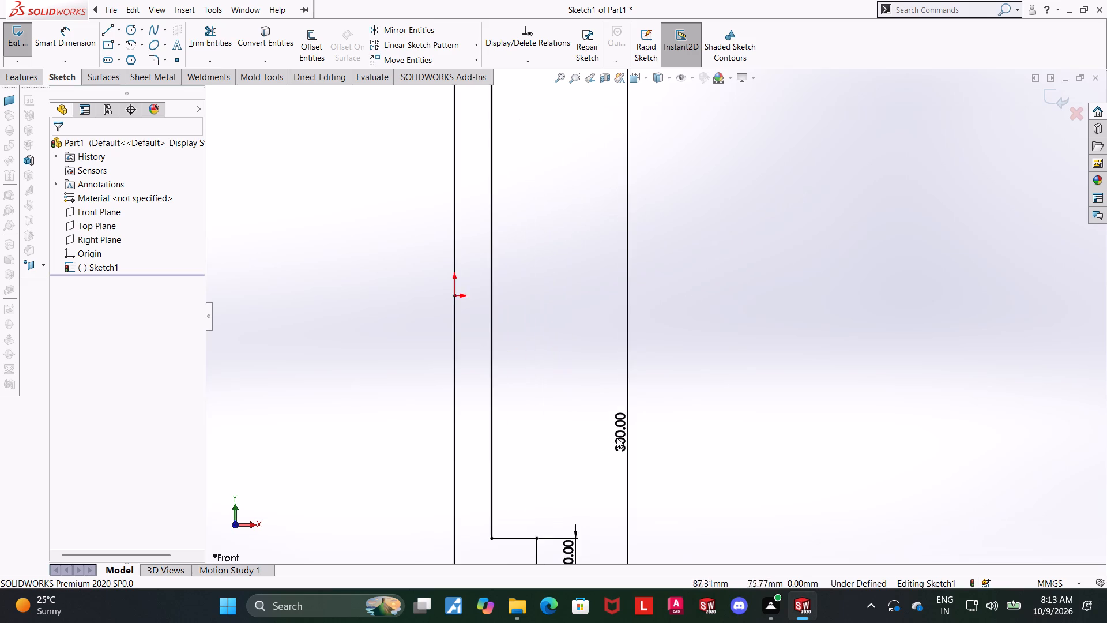
scroll(577, 502, up, 5)
scroll(595, 452, down, 1)
click(735, 332)
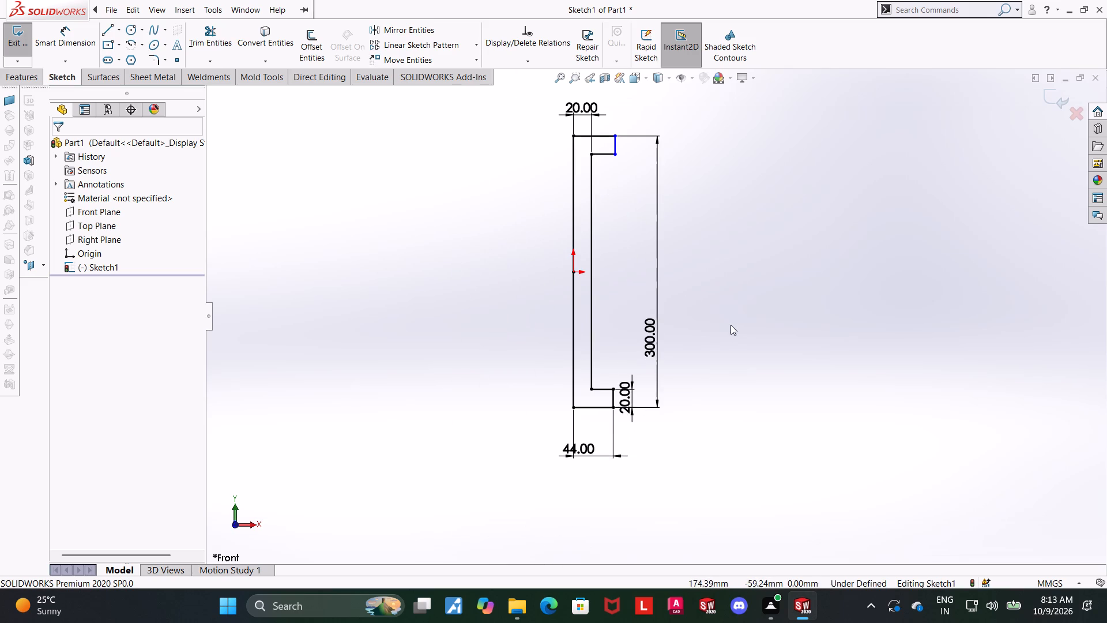
drag(627, 396, 613, 343)
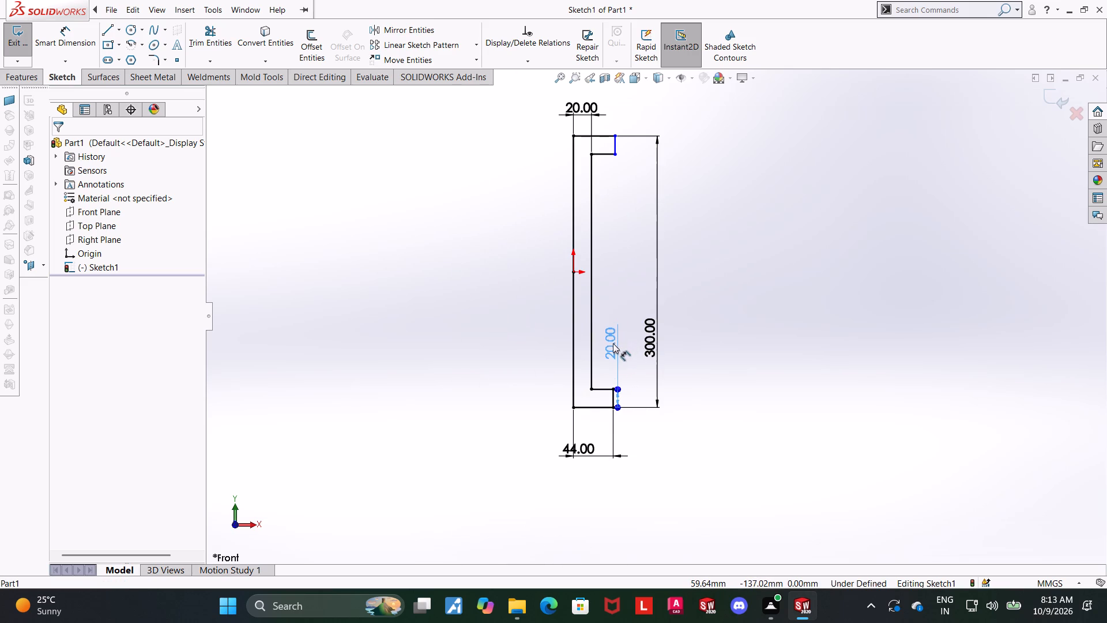
drag(613, 343, 623, 369)
click(864, 297)
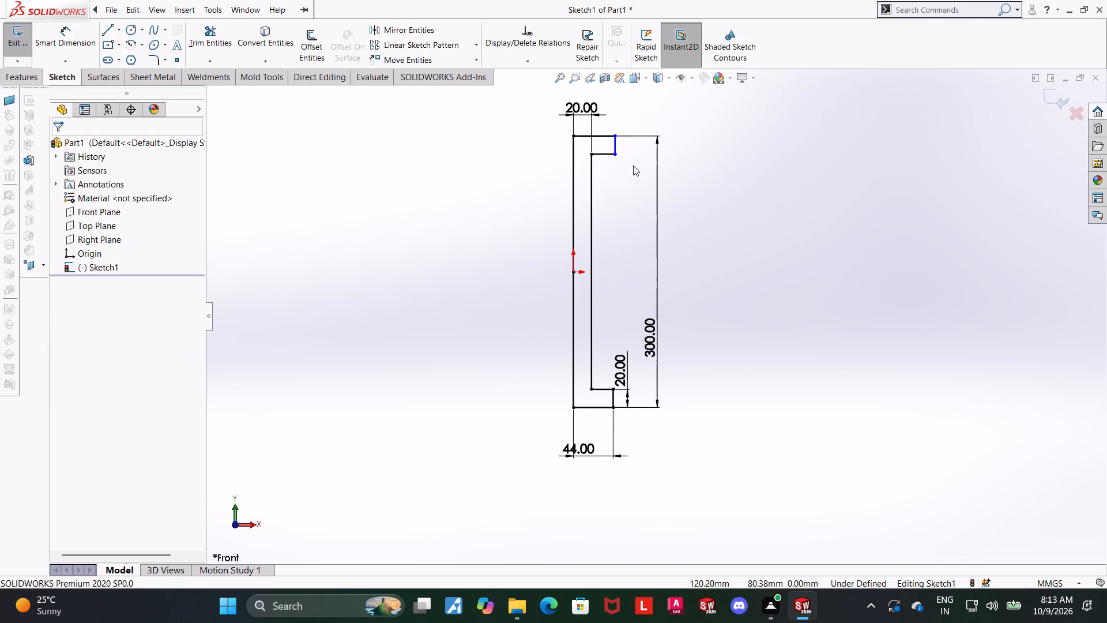
drag(583, 104, 584, 190)
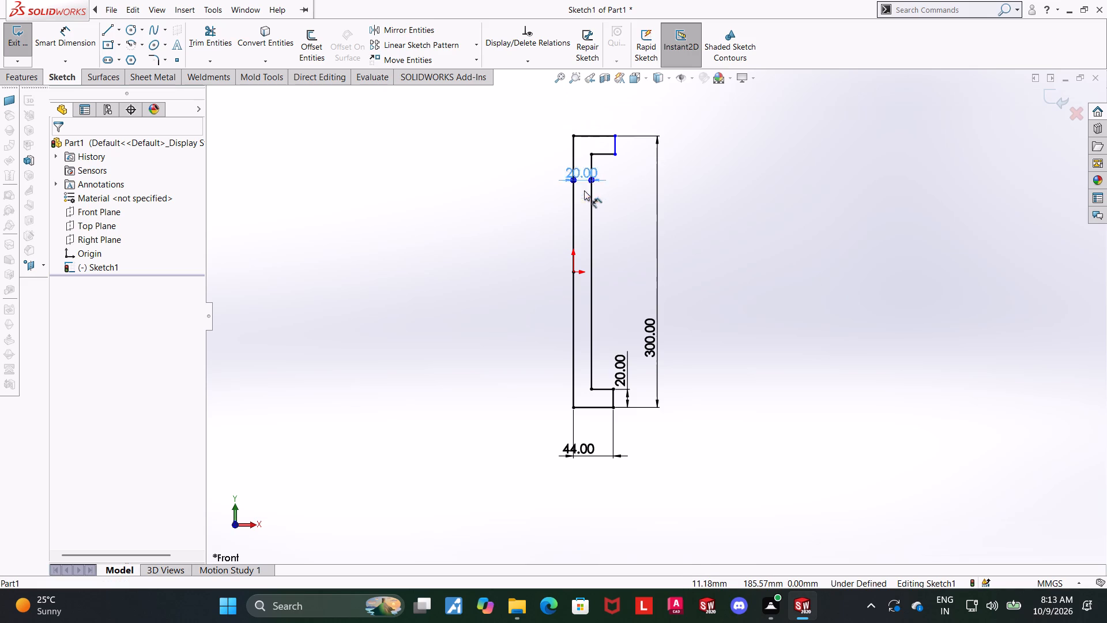
drag(584, 190, 536, 213)
click(781, 200)
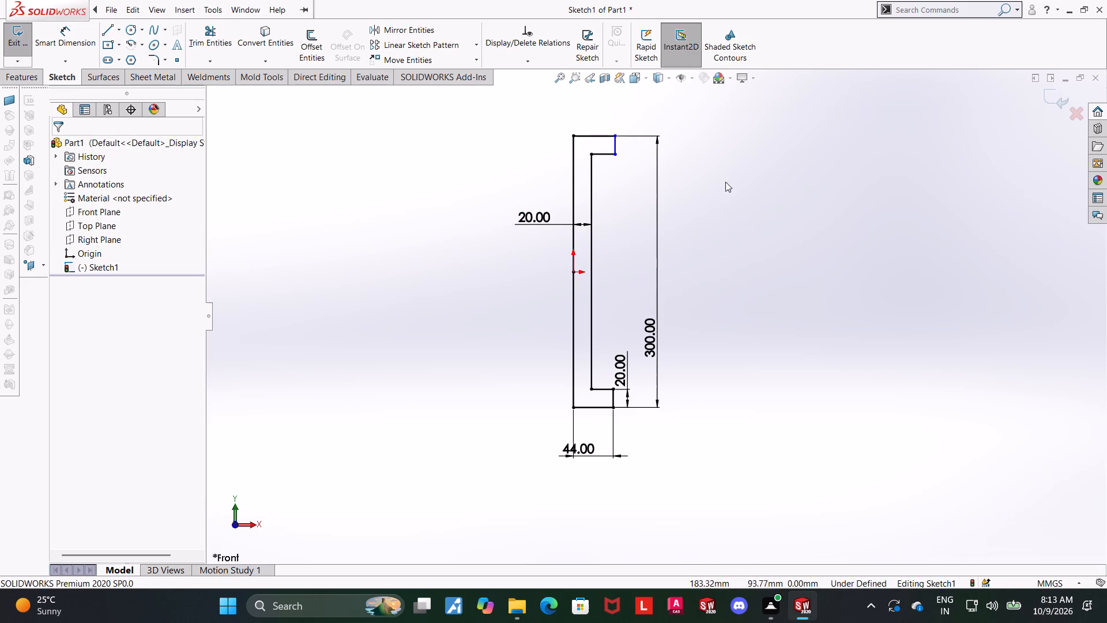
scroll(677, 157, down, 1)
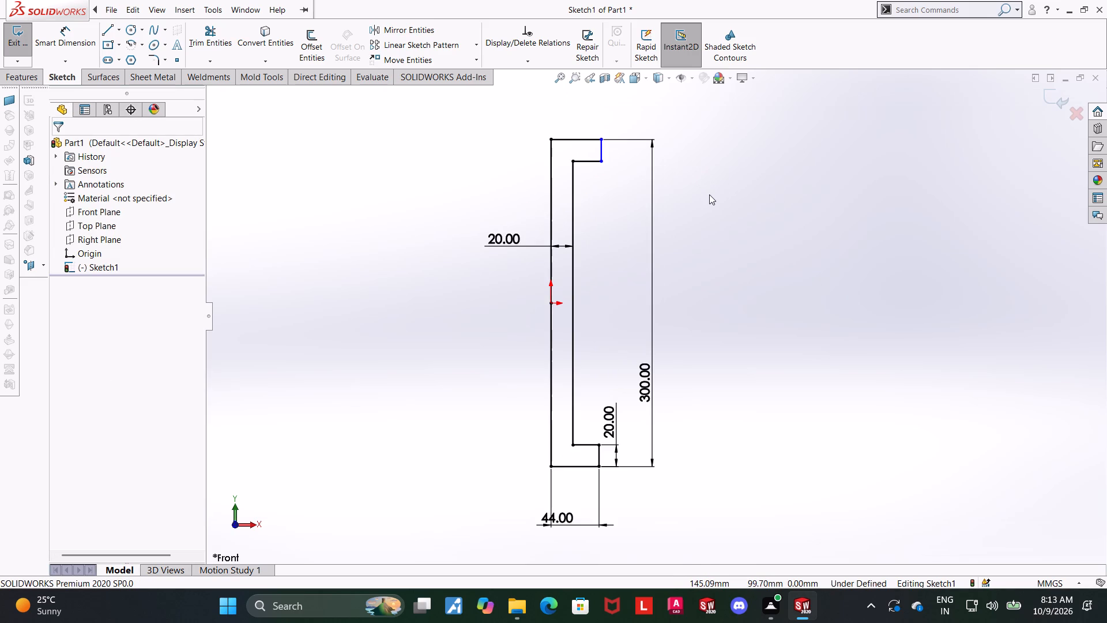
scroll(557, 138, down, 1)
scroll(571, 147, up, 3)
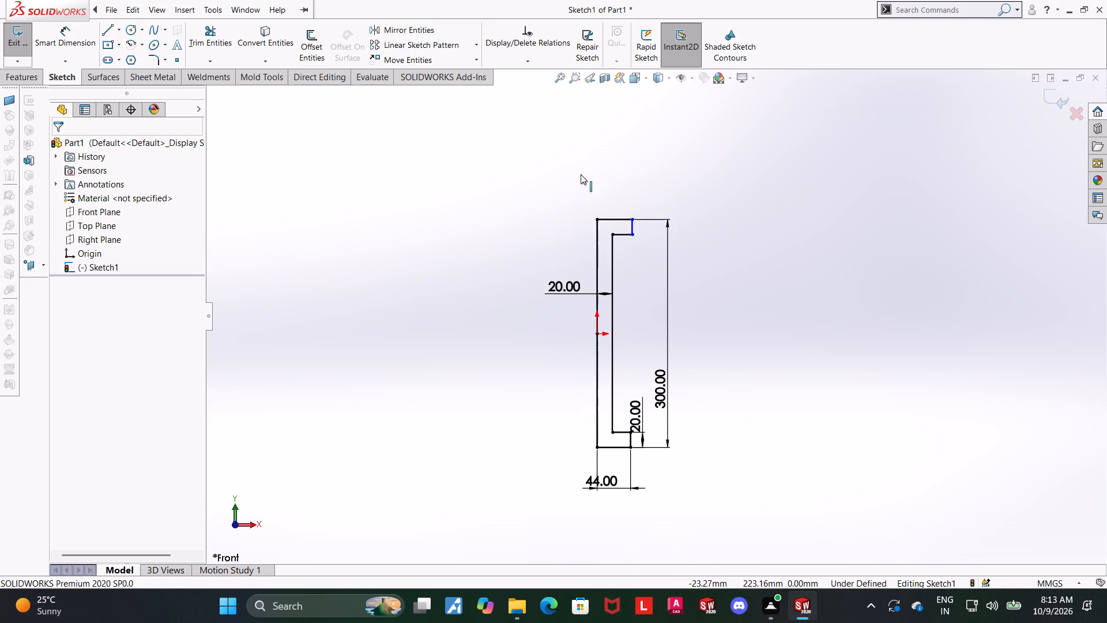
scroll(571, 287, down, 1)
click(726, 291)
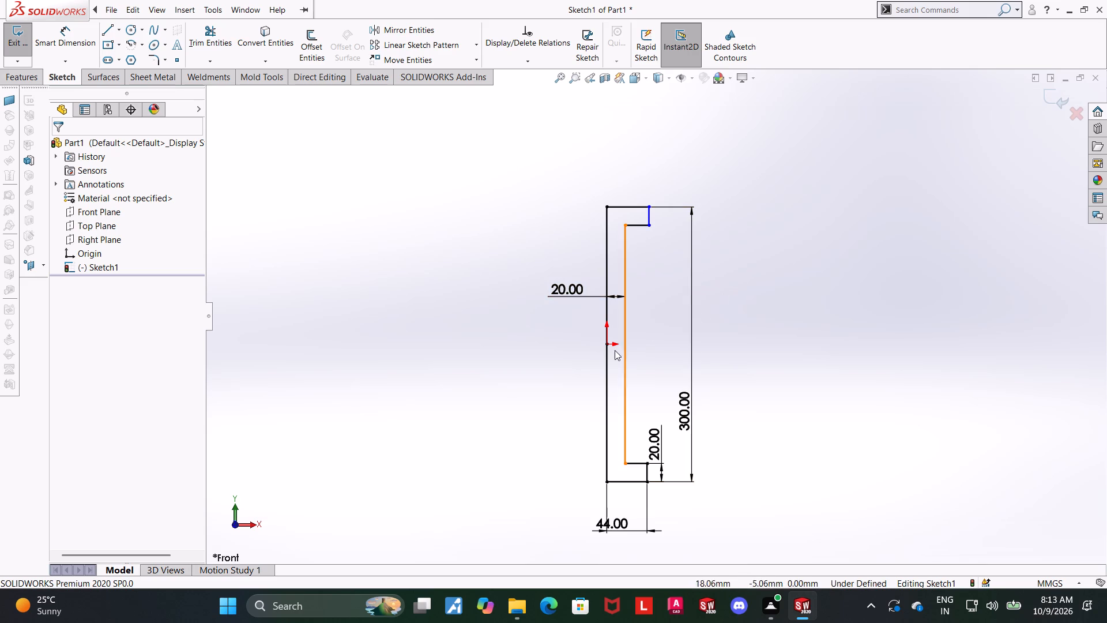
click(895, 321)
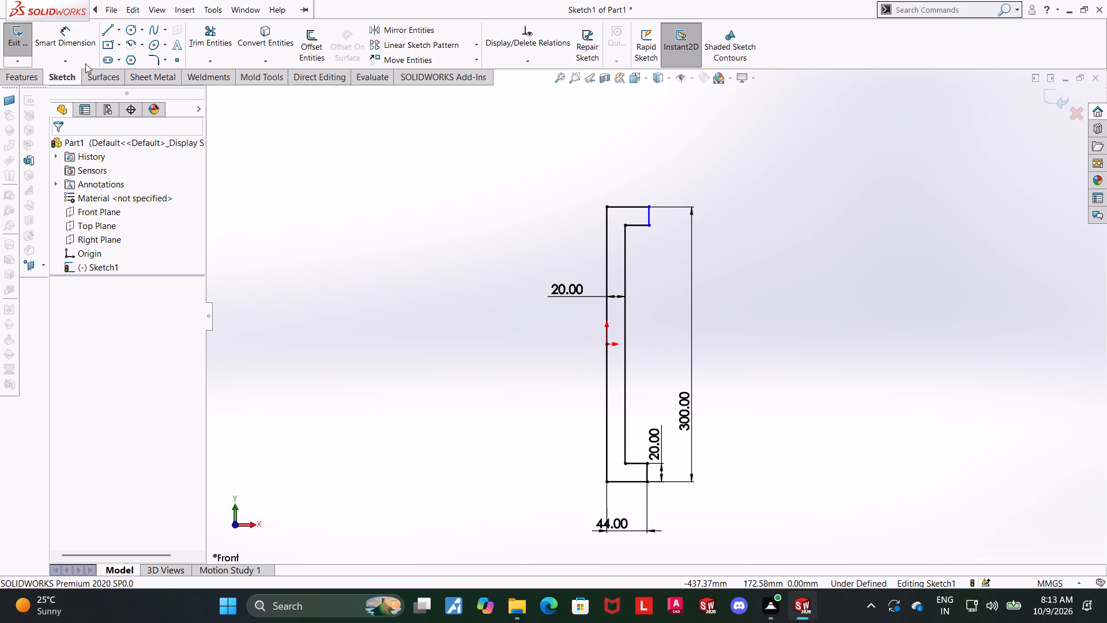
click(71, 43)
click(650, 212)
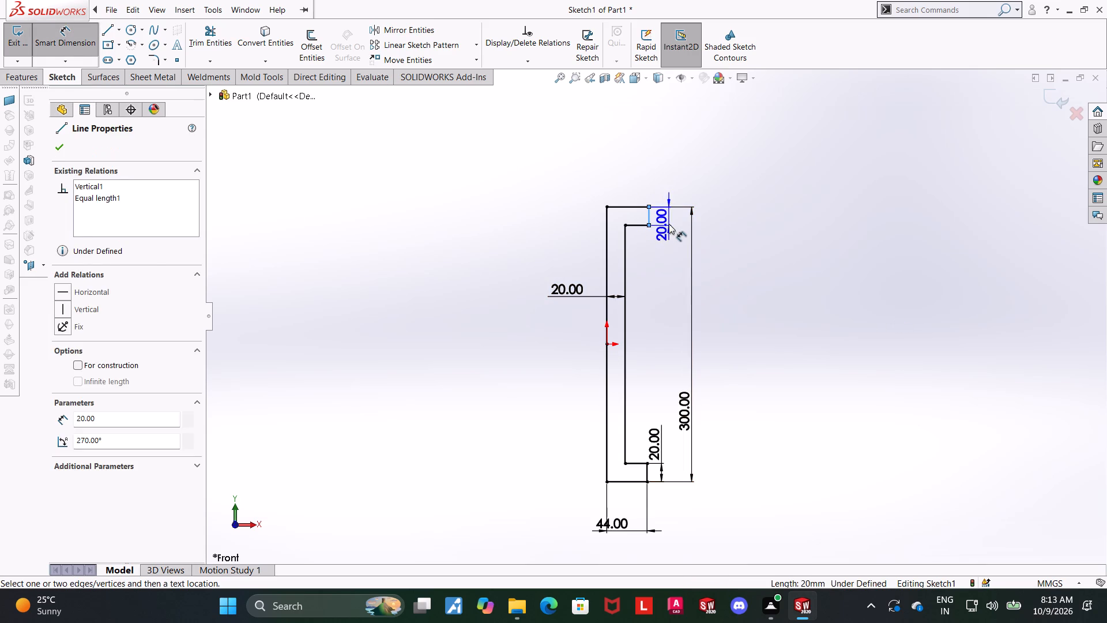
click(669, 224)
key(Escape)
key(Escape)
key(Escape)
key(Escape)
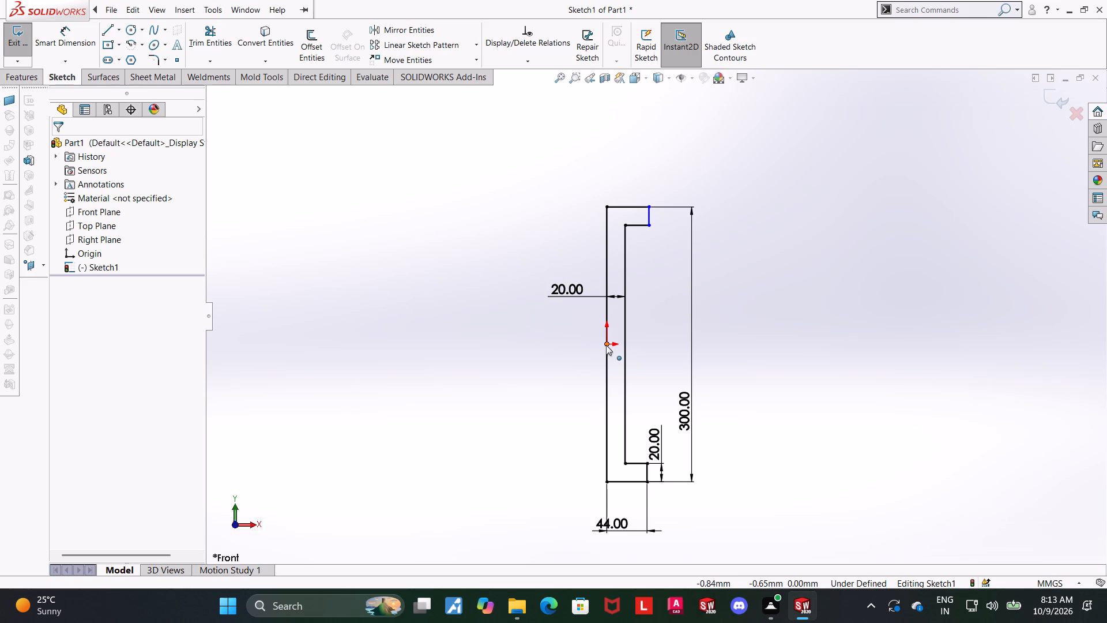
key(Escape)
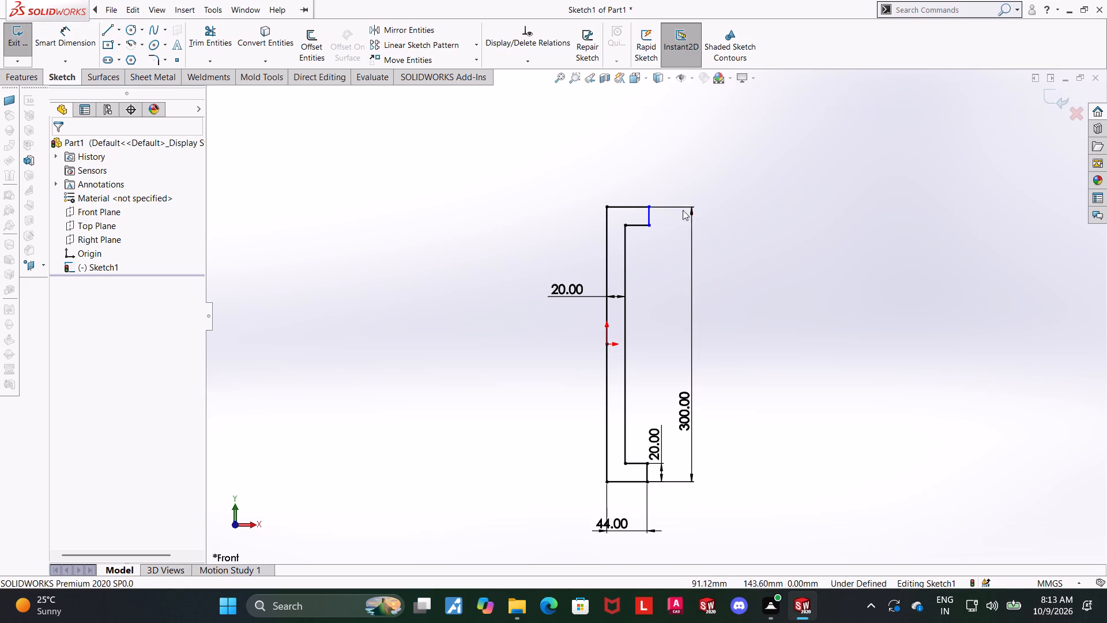
Add a Collinear relation between the vertical end lines of the upper and lower flanges and exit the sketch.
click(648, 217)
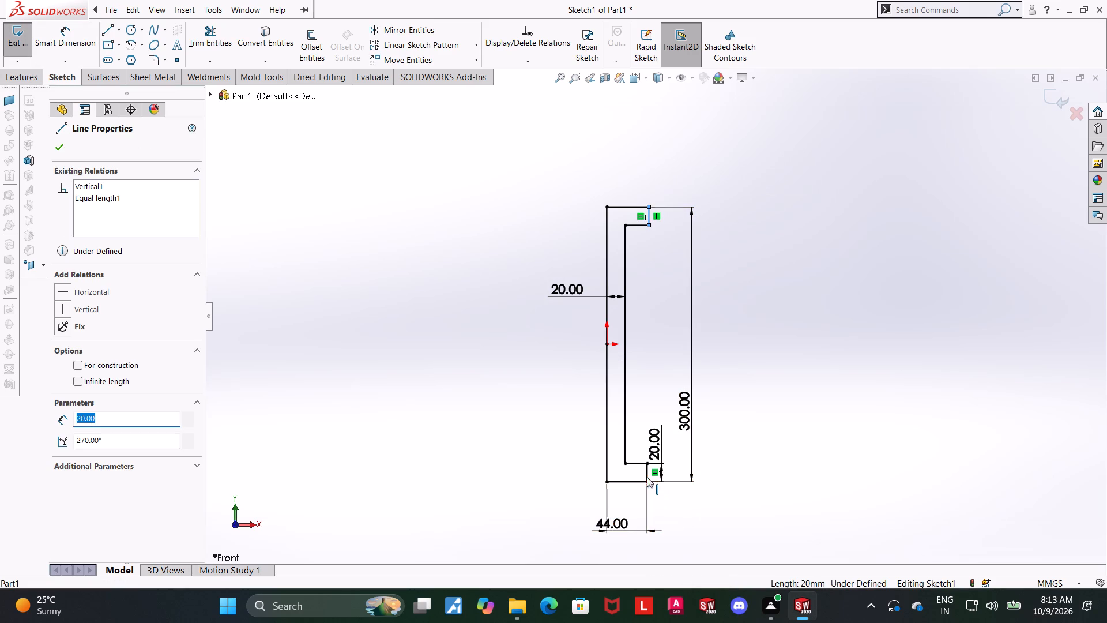
ctrl+click(647, 475)
click(63, 386)
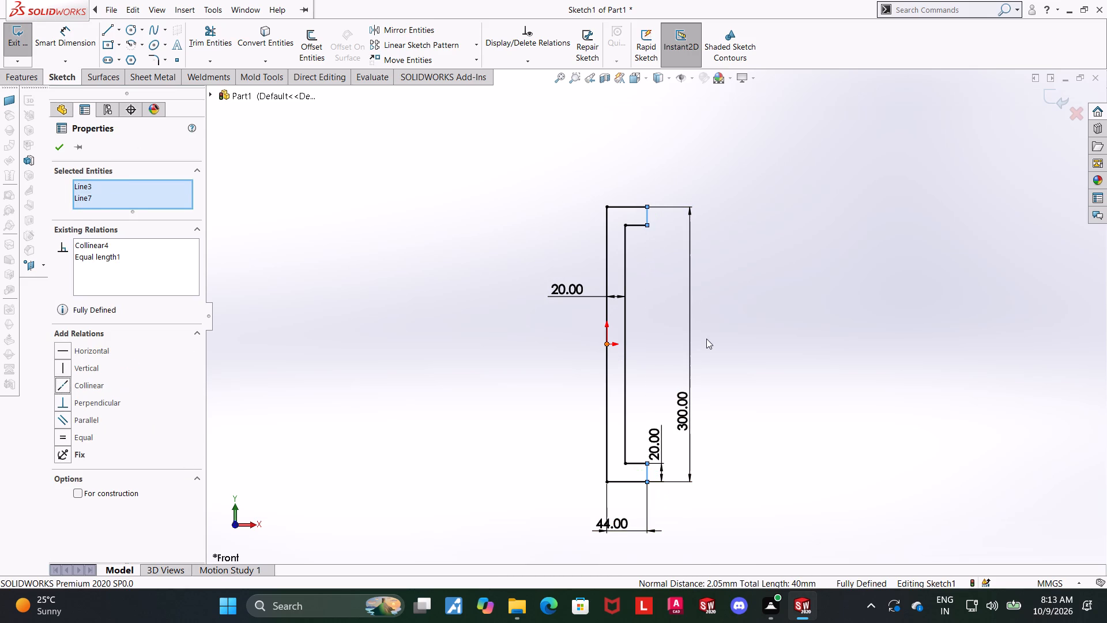
click(706, 339)
key(Escape)
click(1048, 99)
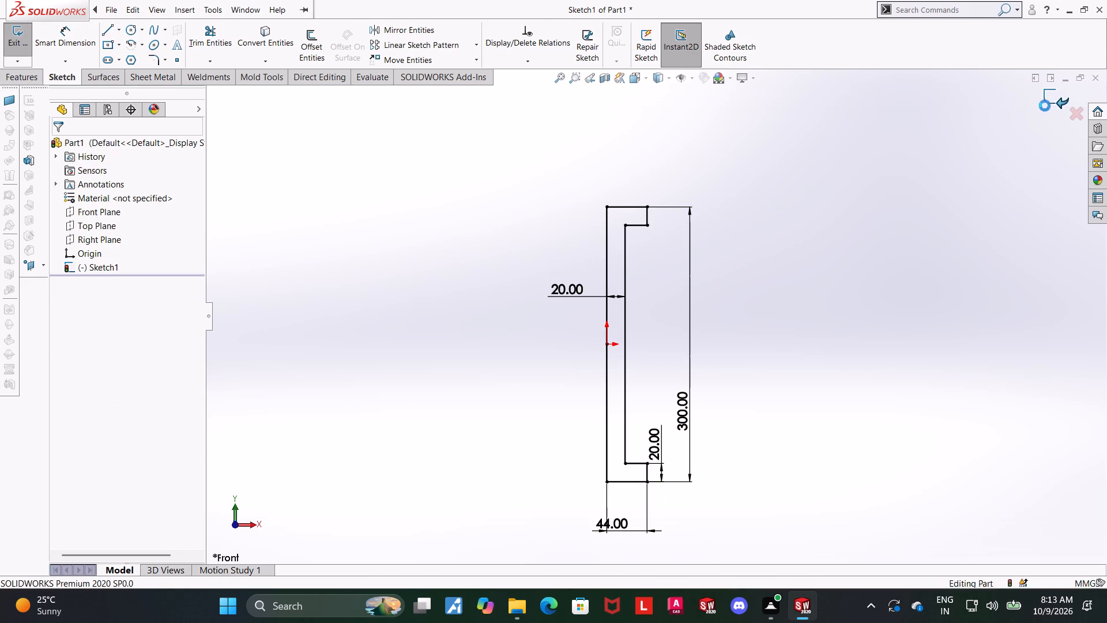
Extrude the C-shaped profile as a boss with the Mid Plane end condition and a depth of 100 mm.
scroll(890, 239, up, 2)
middle_drag(744, 290, 772, 298)
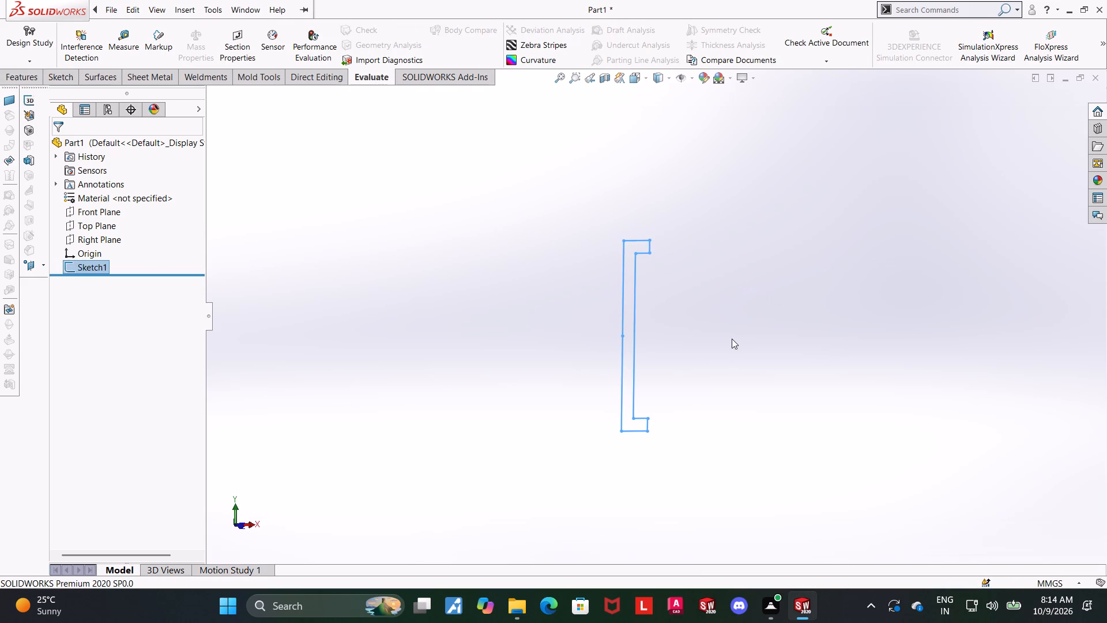
scroll(728, 340, down, 1)
click(17, 69)
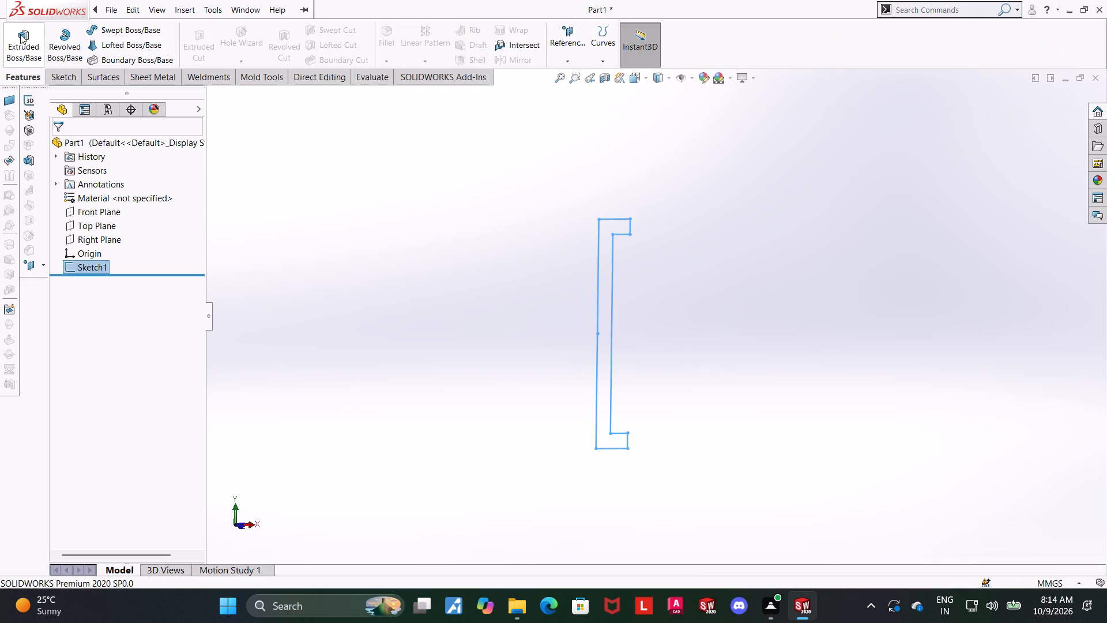
click(20, 34)
middle_drag(548, 339, 568, 343)
click(89, 228)
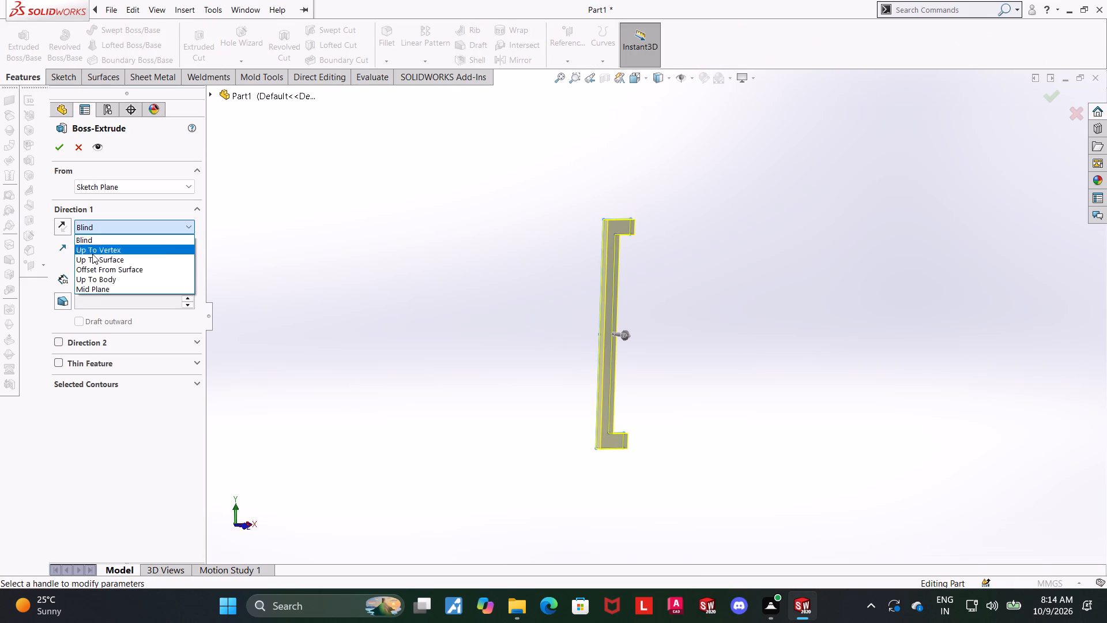
click(98, 288)
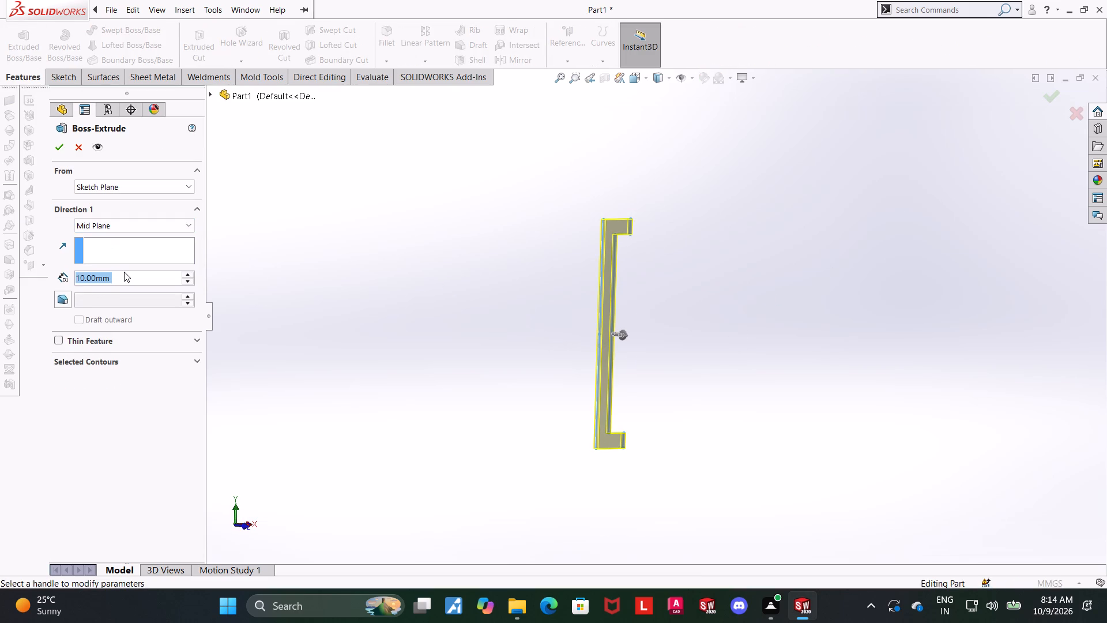
text(100)
key(Return)
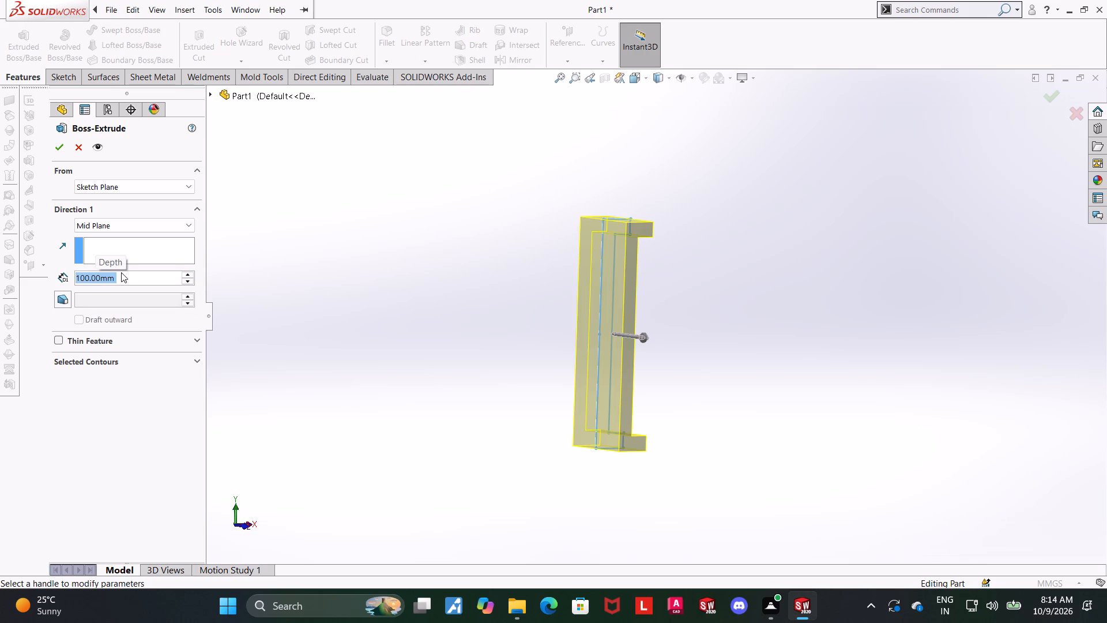
click(63, 149)
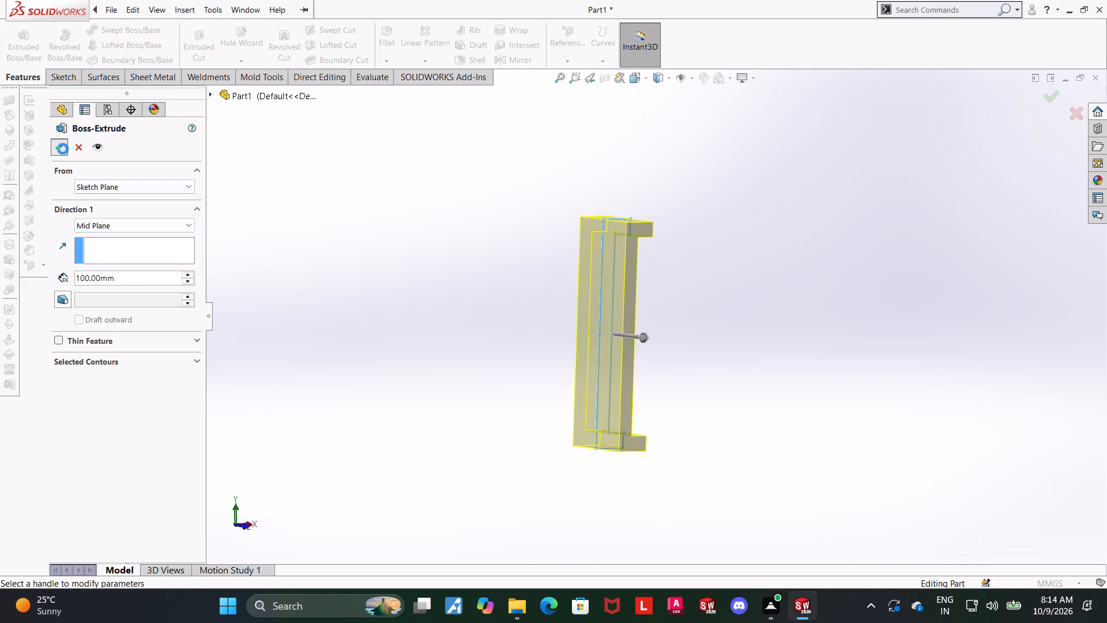
click(391, 306)
Start a sketch on the channel's flat outer web face, viewed normal to it.
scroll(670, 332, up, 1)
scroll(670, 332, down, 3)
middle_drag(687, 337, 686, 337)
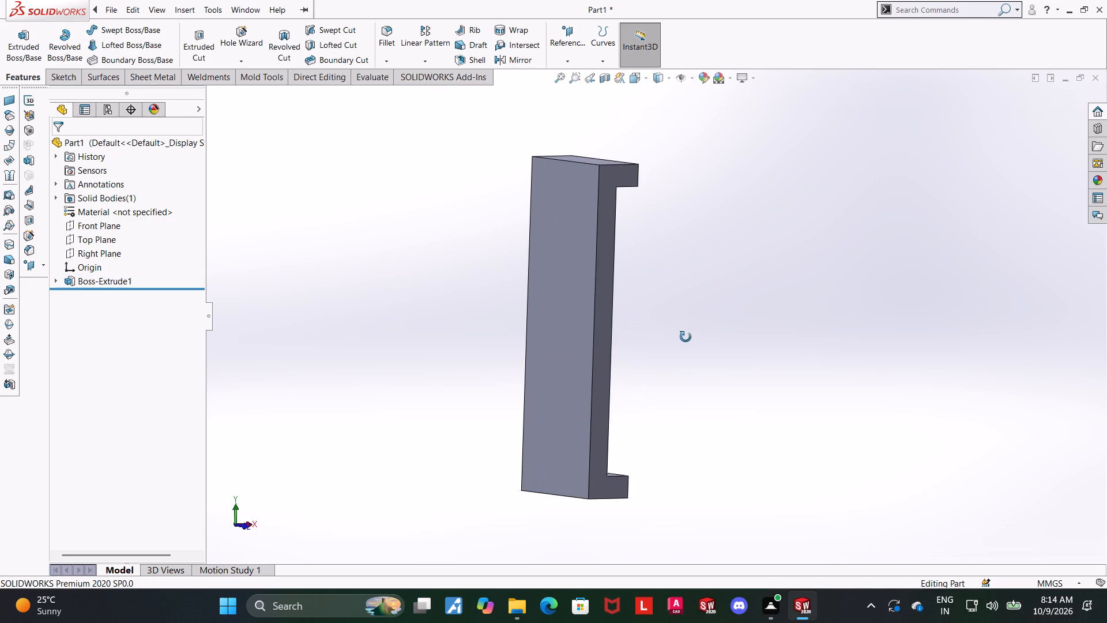
middle_drag(686, 337, 677, 340)
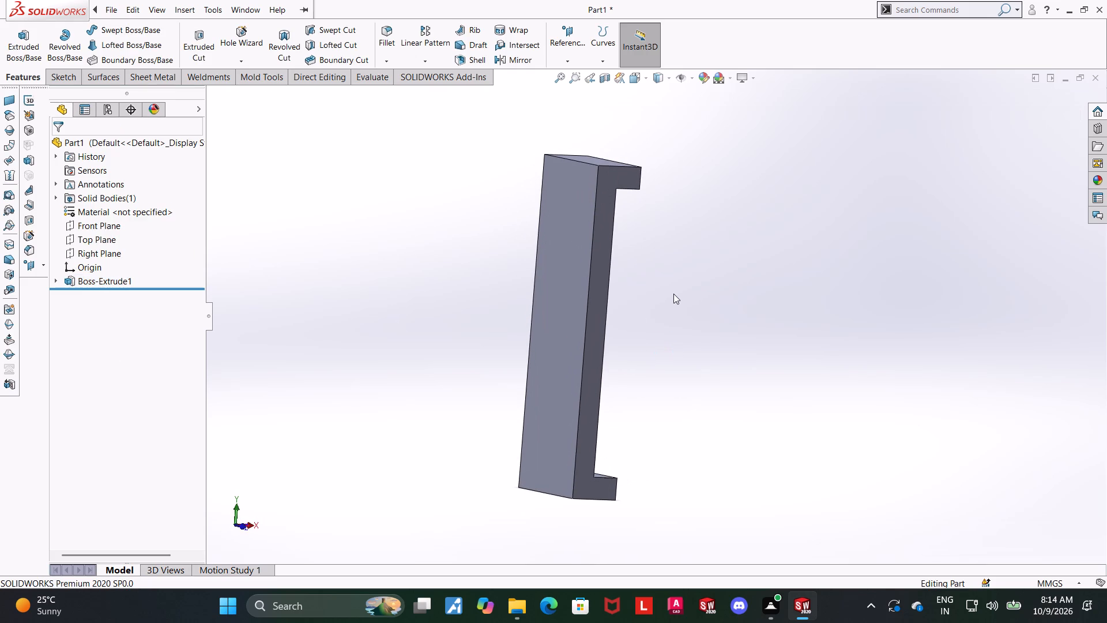
scroll(670, 292, down, 1)
scroll(671, 292, up, 3)
middle_drag(677, 294, 704, 294)
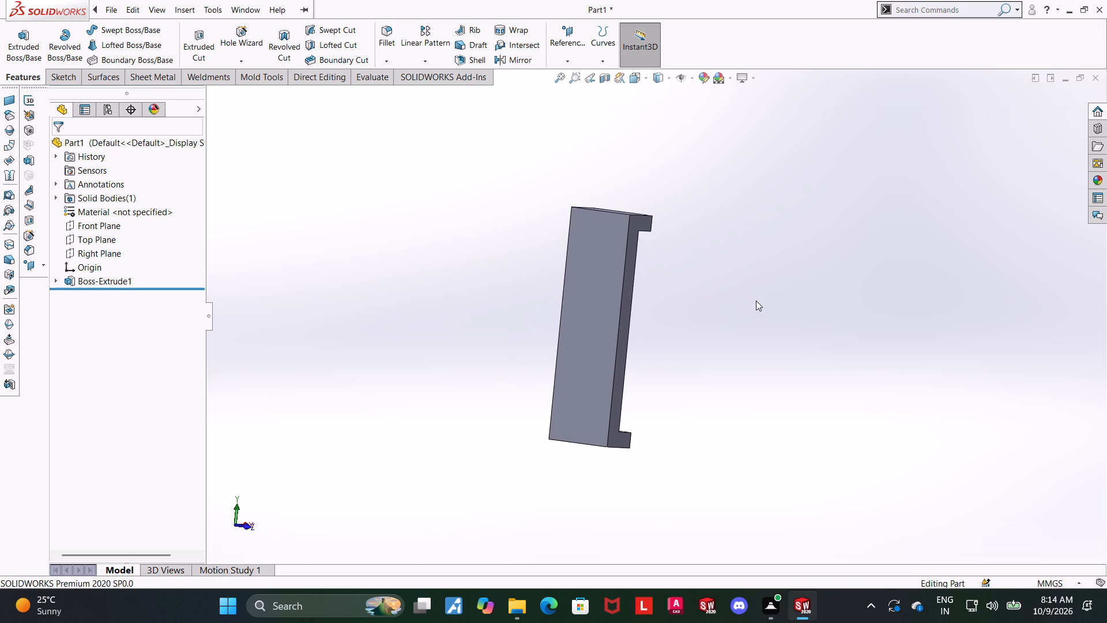
click(756, 301)
middle_drag(661, 342, 689, 348)
click(628, 287)
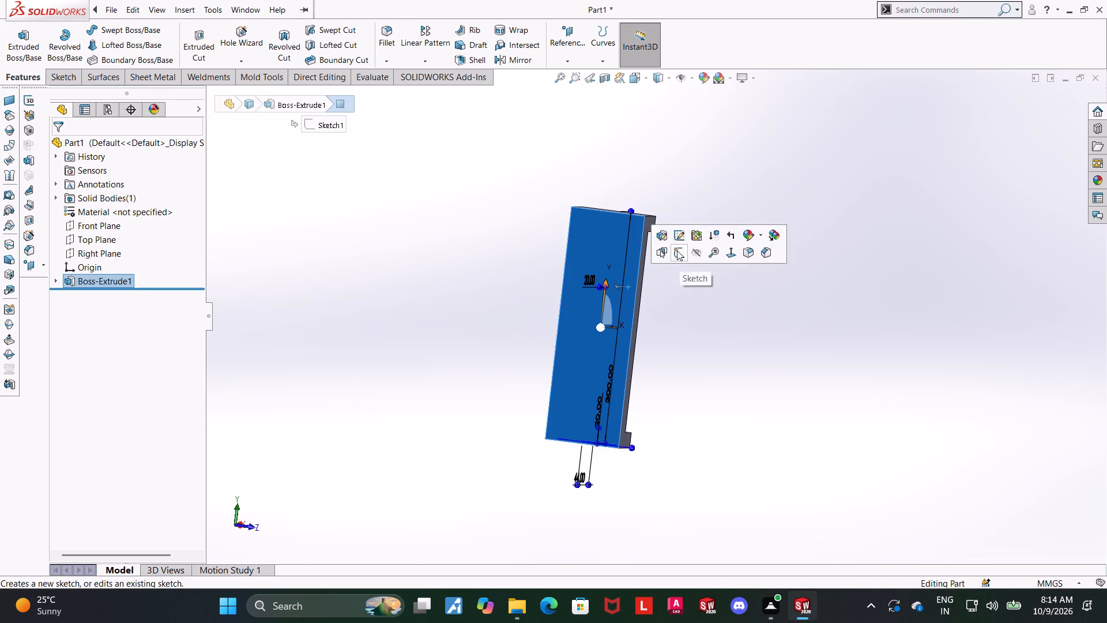
click(677, 250)
click(114, 299)
click(144, 283)
scroll(1106, 322, up, 3)
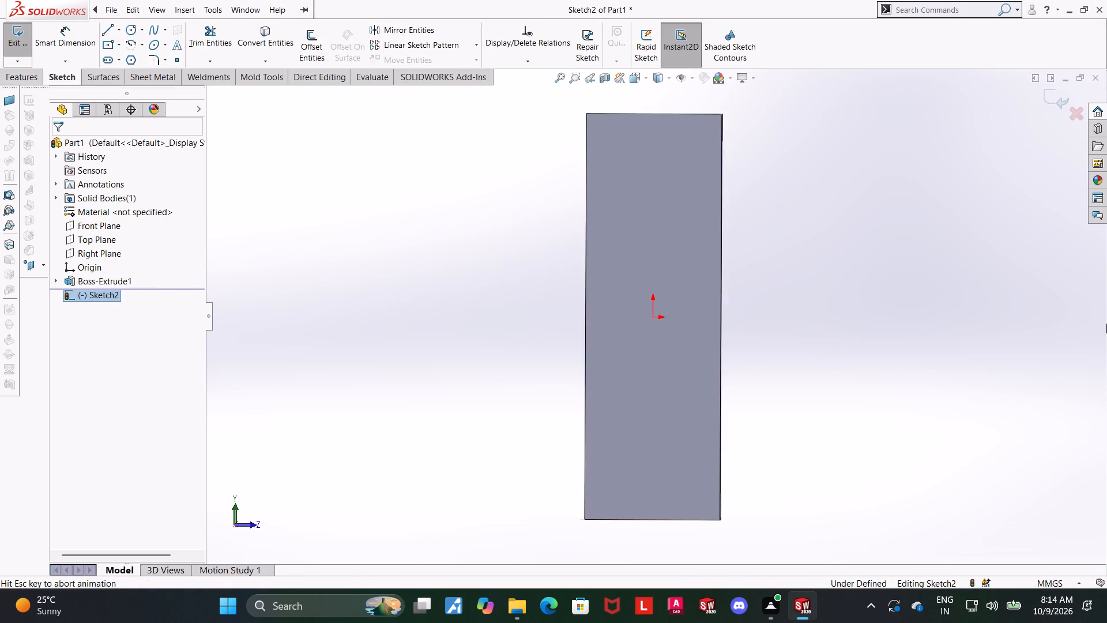
scroll(1106, 324, up, 1)
scroll(831, 328, up, 1)
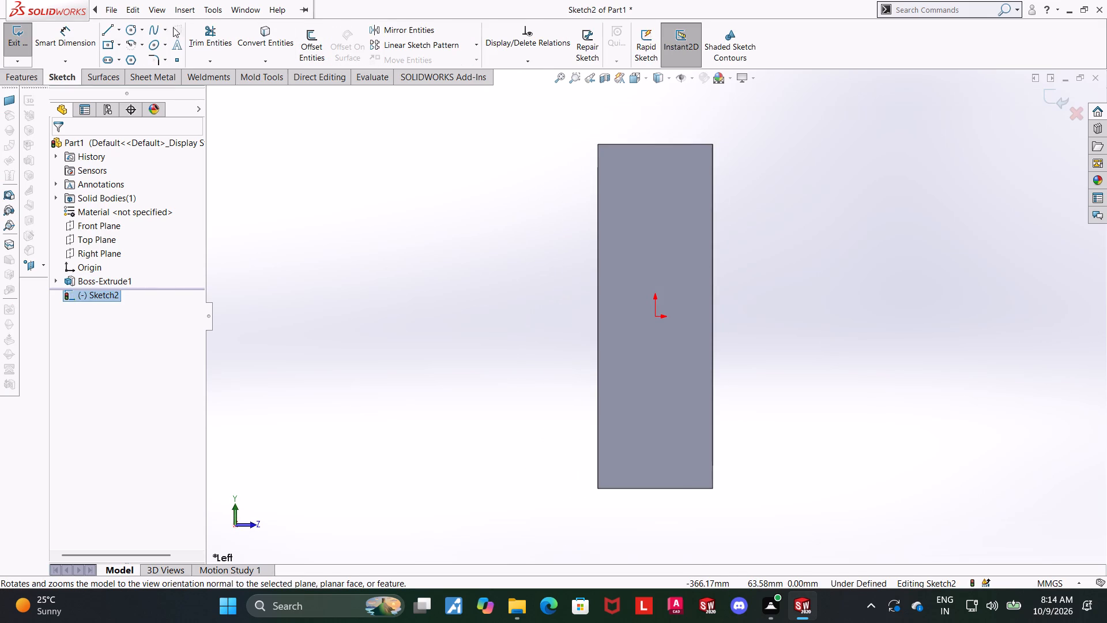
Sketch a circle about 20 mm in diameter, vertically in line with the origin and about 120 mm below it.
click(130, 29)
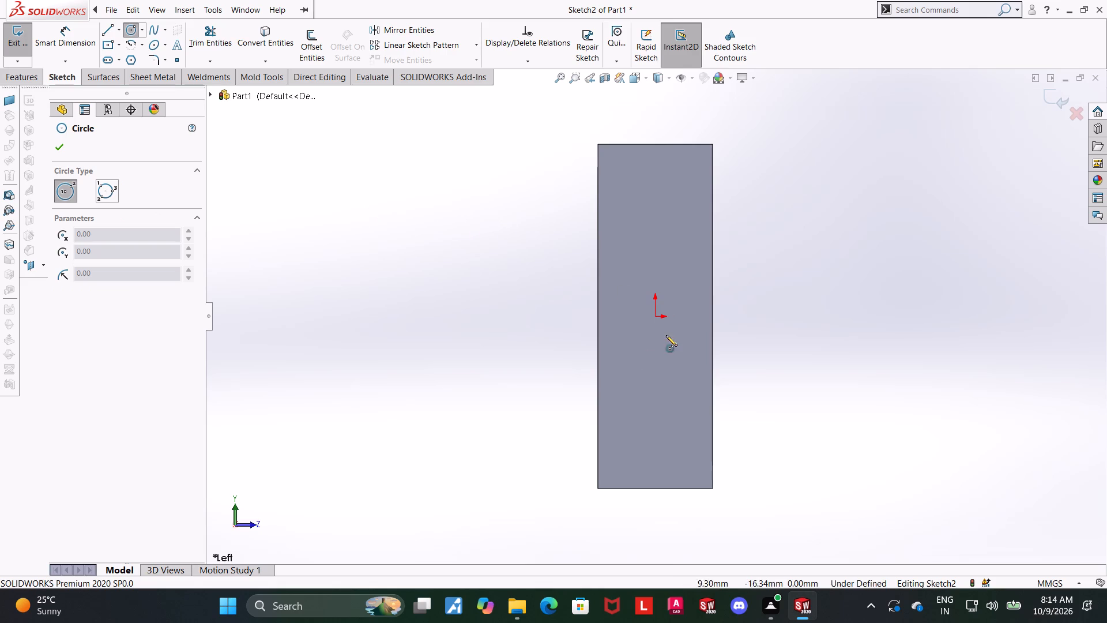
click(655, 455)
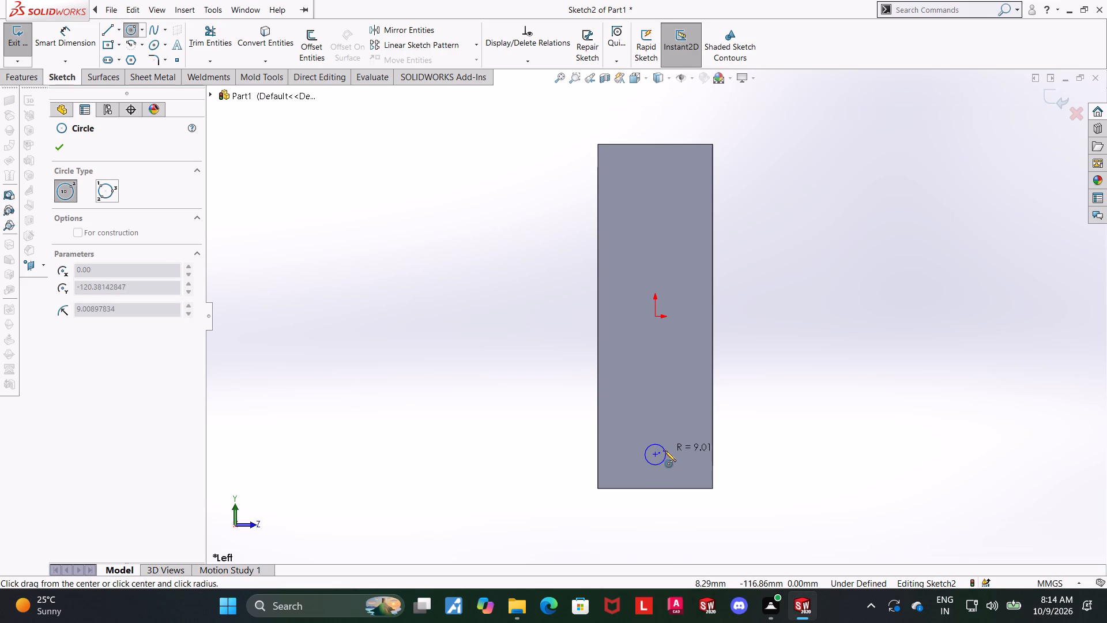
click(666, 451)
key(Escape)
Set the circle's diameter to 12 mm.
click(48, 46)
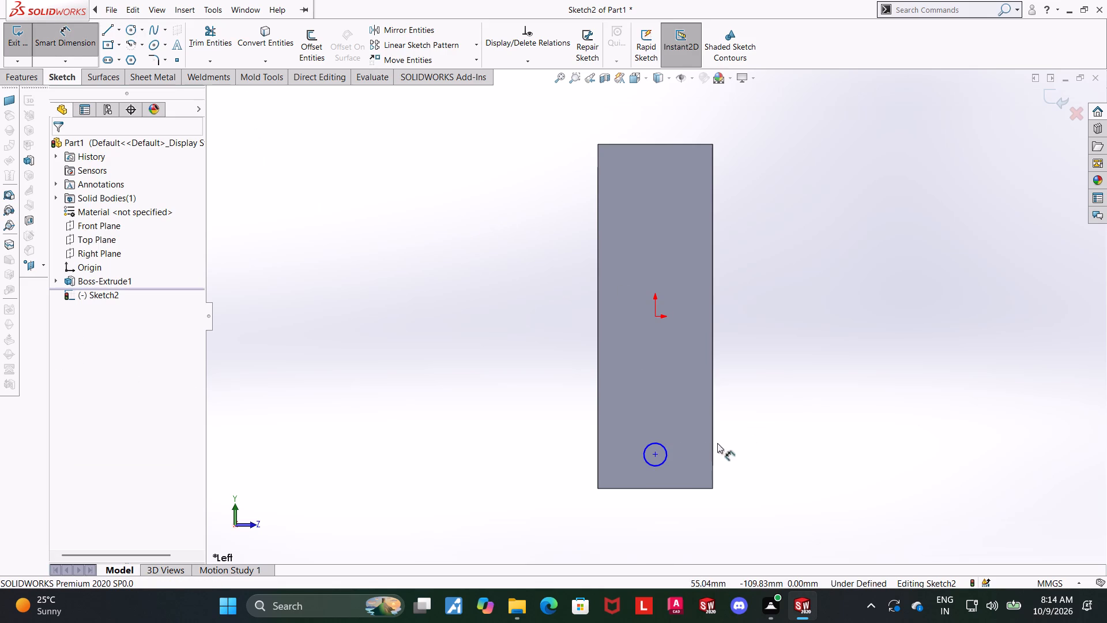
click(649, 445)
click(655, 425)
text(12)
key(Return)
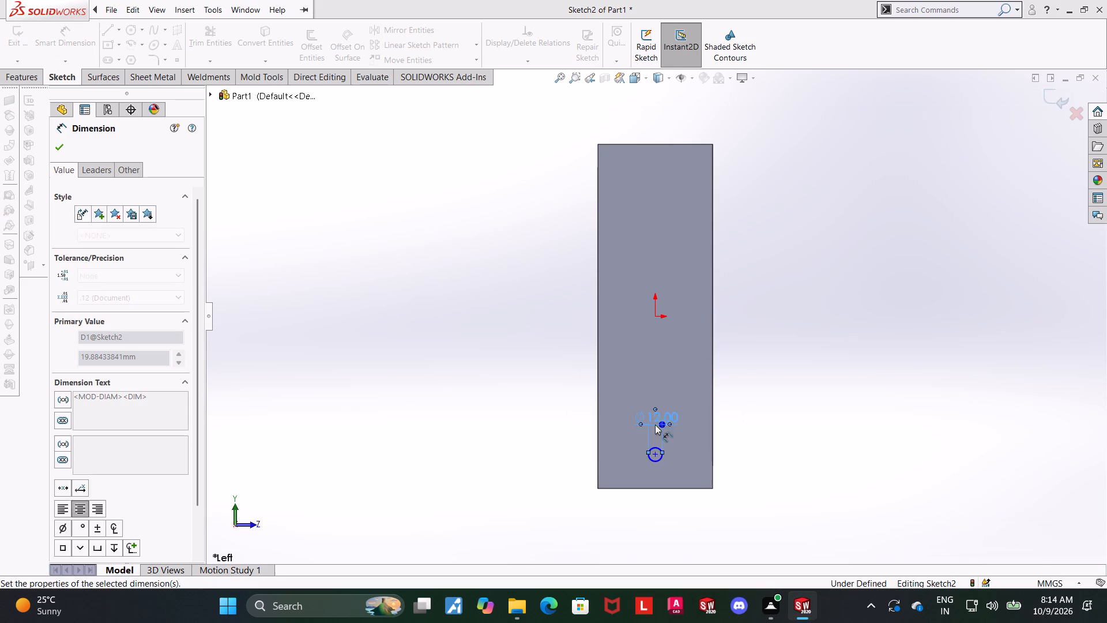
key(Escape)
key(Escape)
Dimension the 12 mm circle's centre 32 mm above the bottom edge of the web face.
click(67, 27)
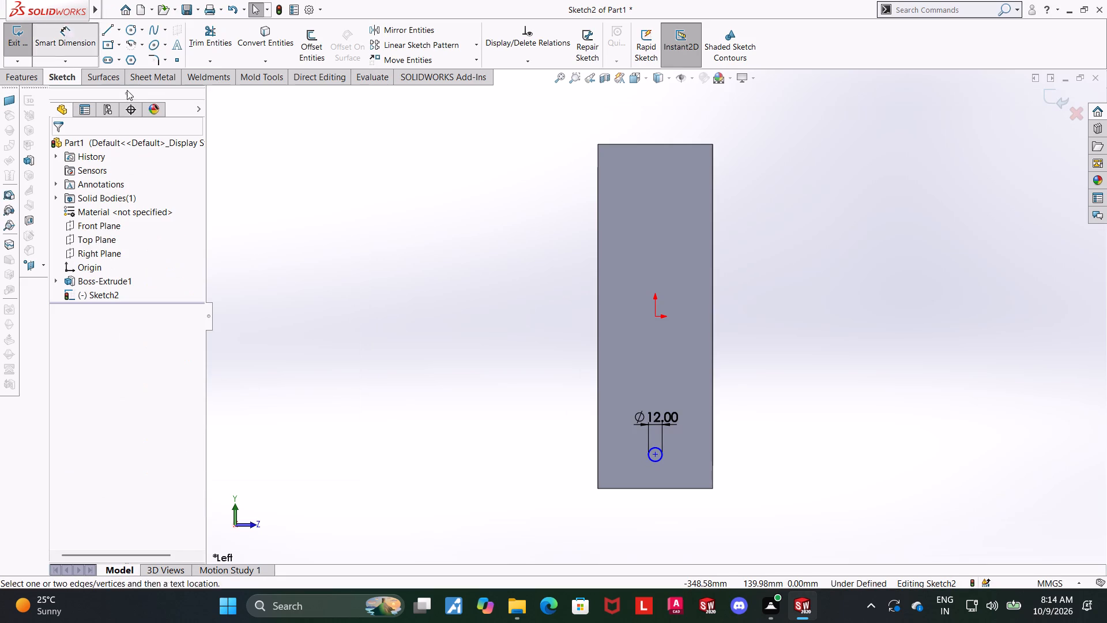
click(654, 454)
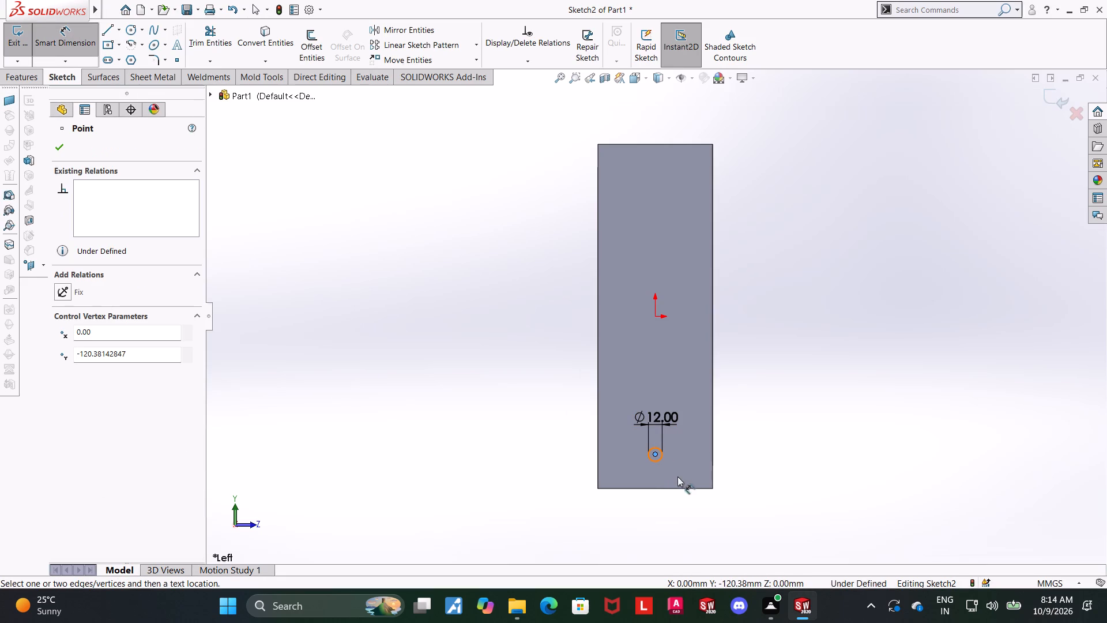
click(678, 489)
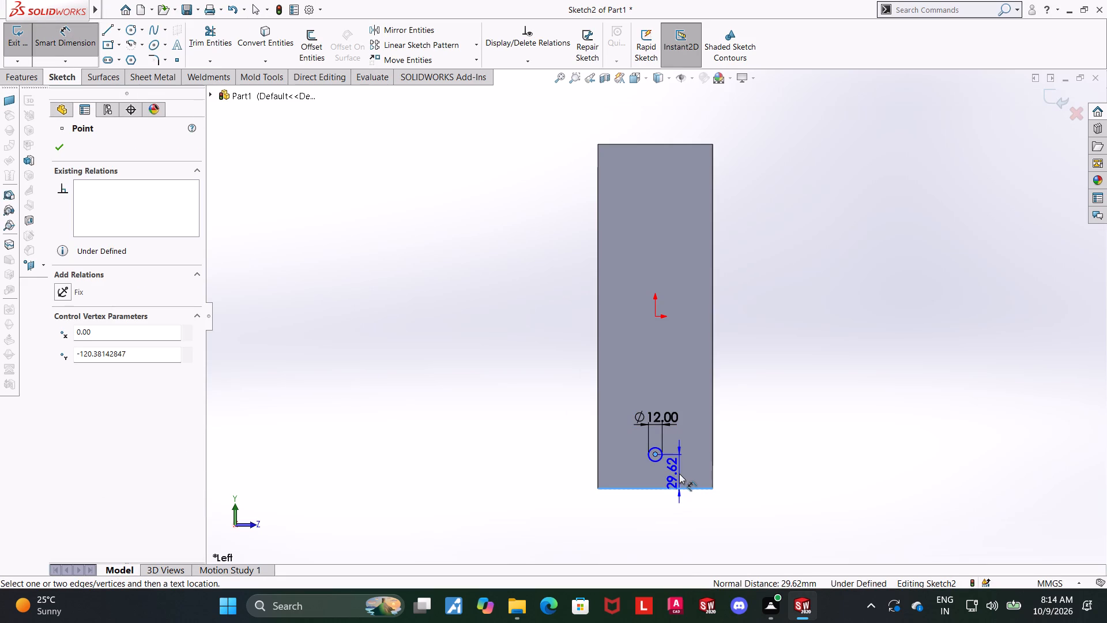
click(679, 474)
text(32)
key(Return)
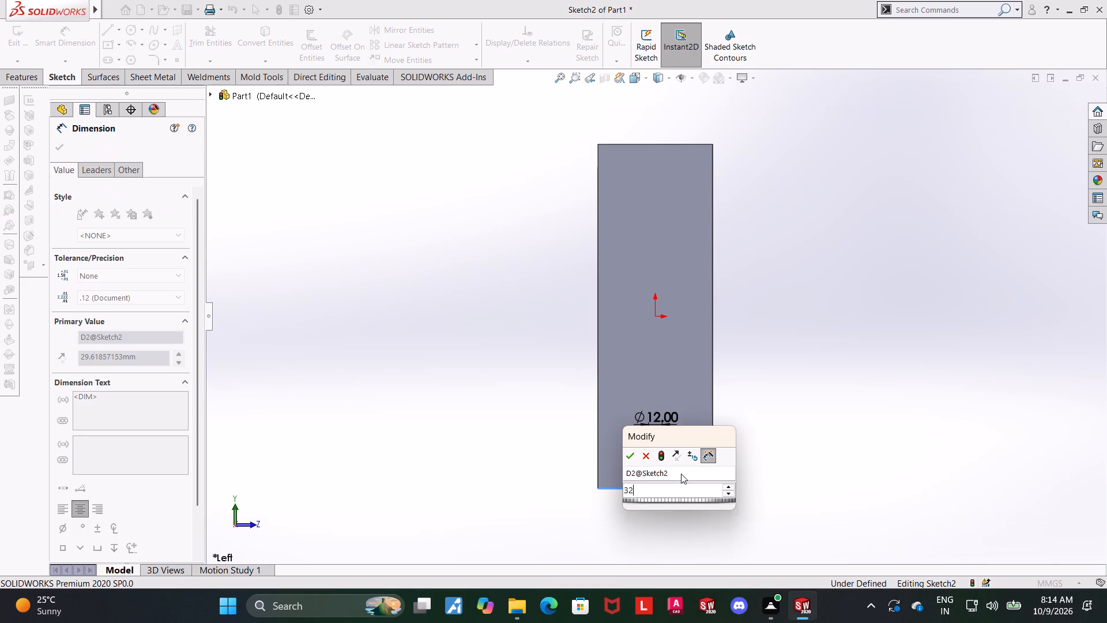
key(Escape)
key(Escape)
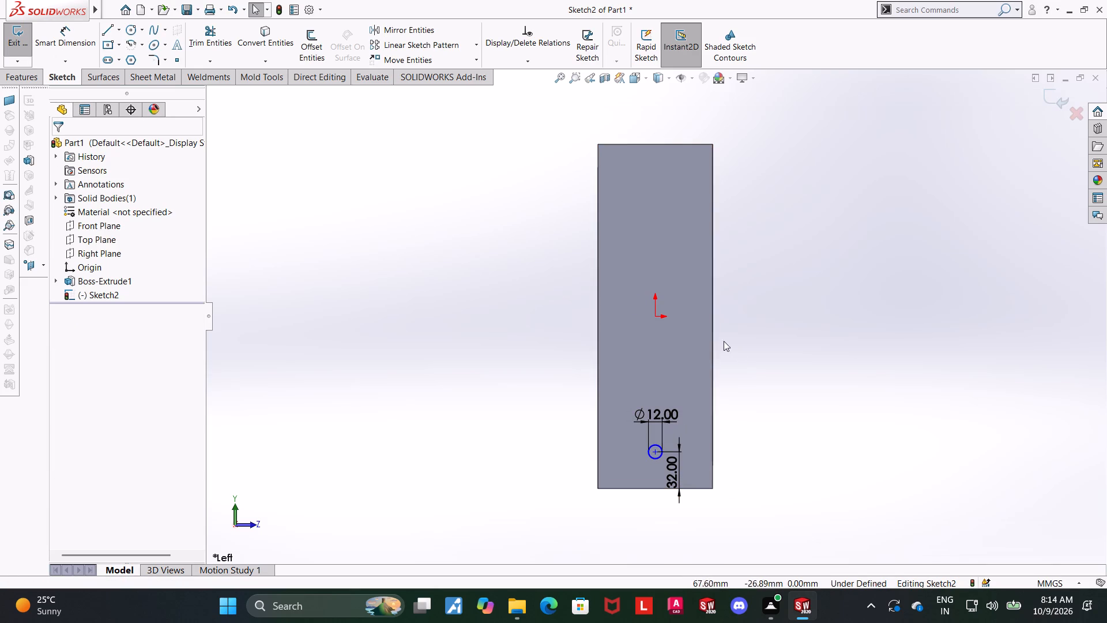
Add a vertical relation between the origin and the centre of the lower 12 mm circle.
click(656, 316)
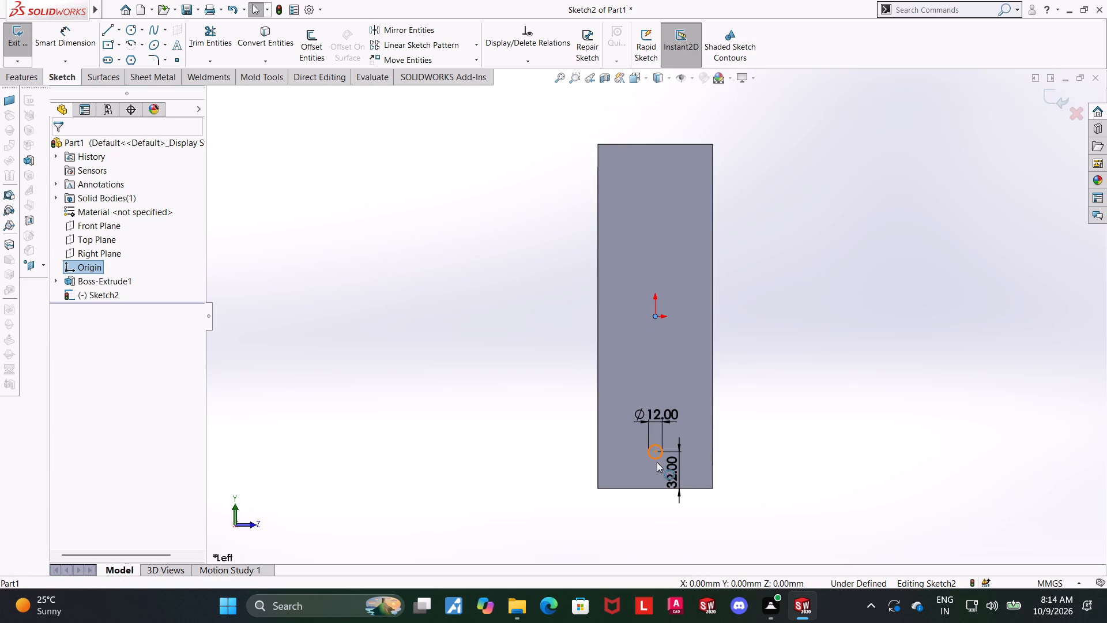
ctrl+click(657, 453)
click(61, 366)
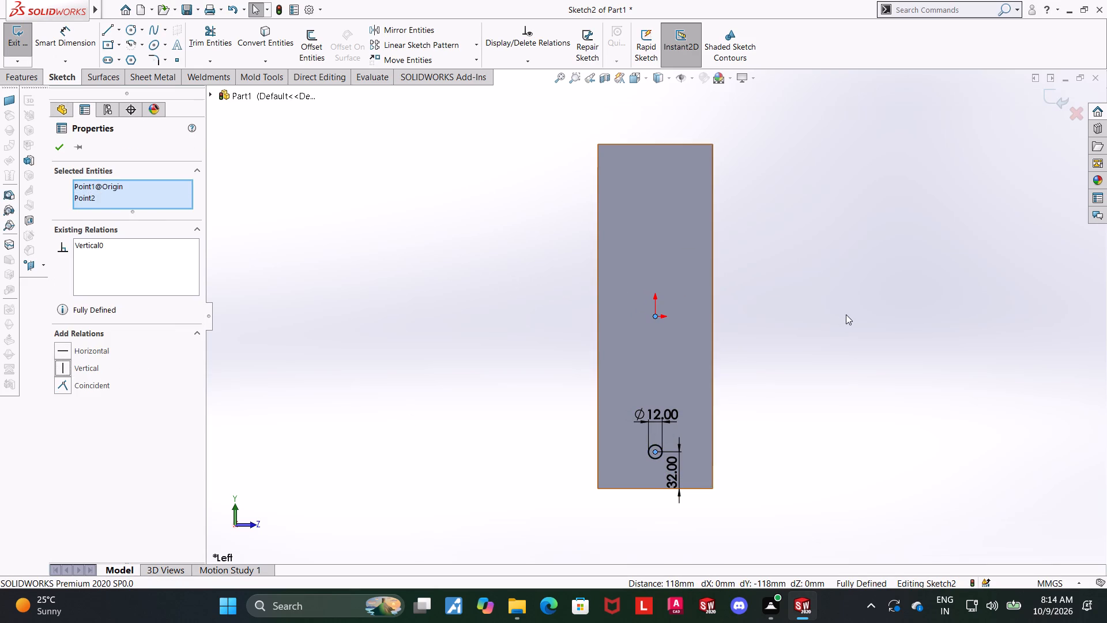
click(846, 314)
key(Escape)
Sketch two circles side by side near the web face's top edge, about 28 mm and 26 mm in diameter.
scroll(789, 217, up, 2)
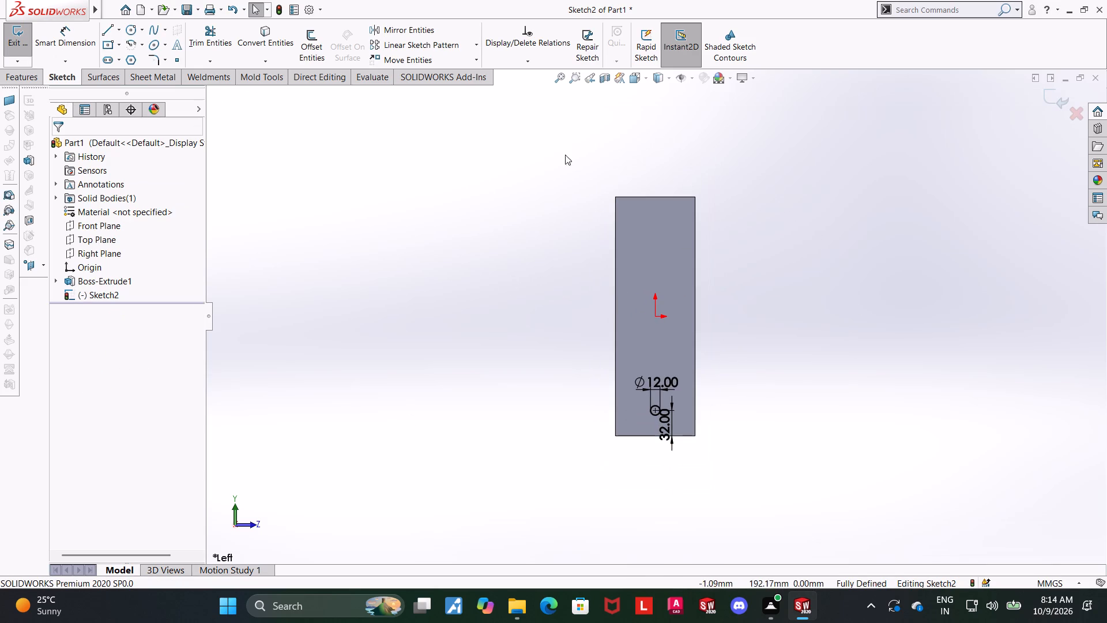
click(133, 30)
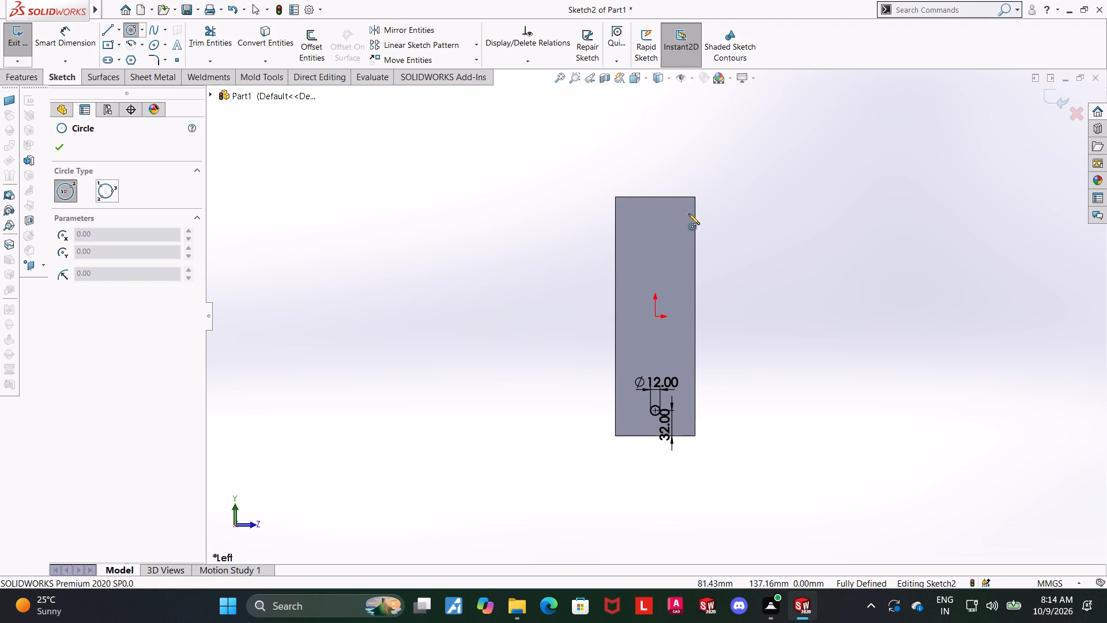
scroll(647, 217, up, 2)
scroll(638, 256, down, 4)
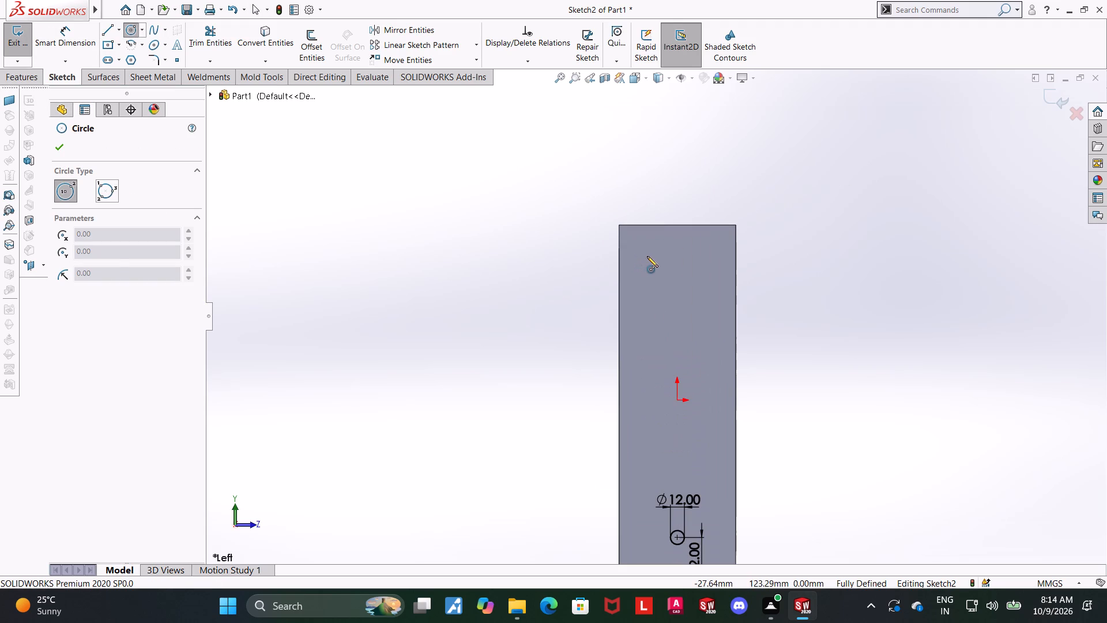
click(647, 256)
click(658, 245)
key(Escape)
key(Escape)
click(131, 24)
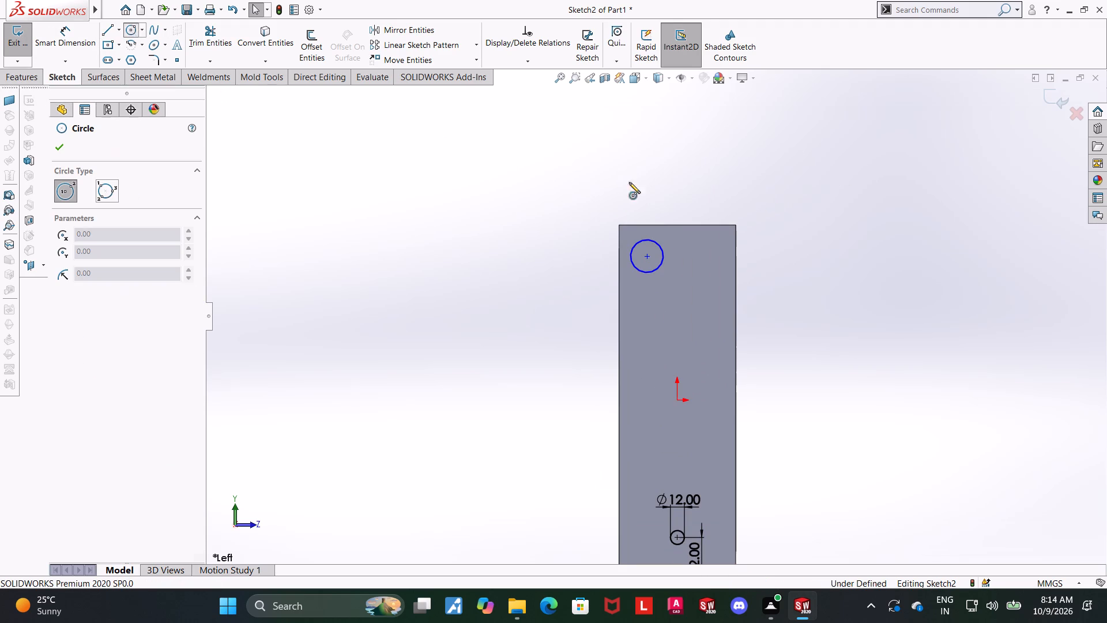
click(715, 257)
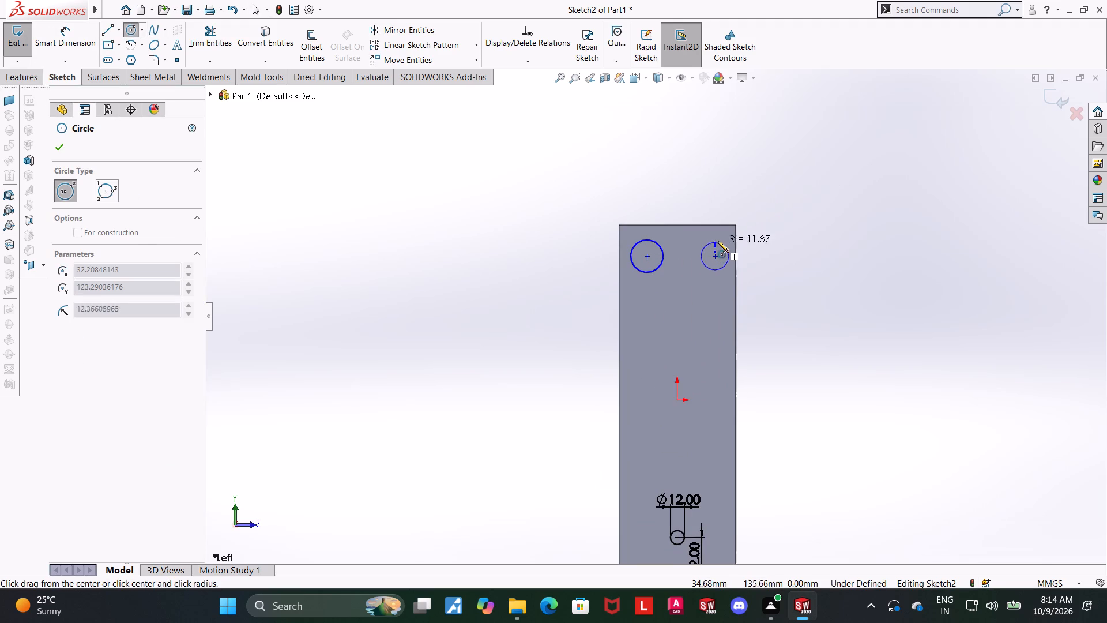
click(718, 241)
key(Escape)
key(Escape)
Add an equal relation between the two upper circles.
click(719, 269)
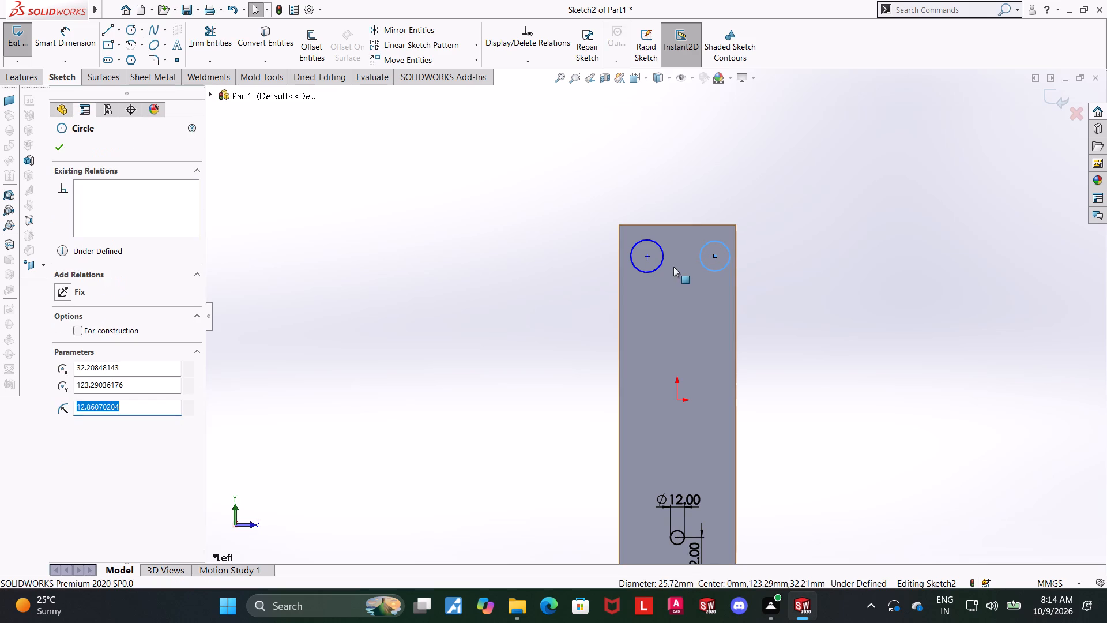
ctrl+click(659, 263)
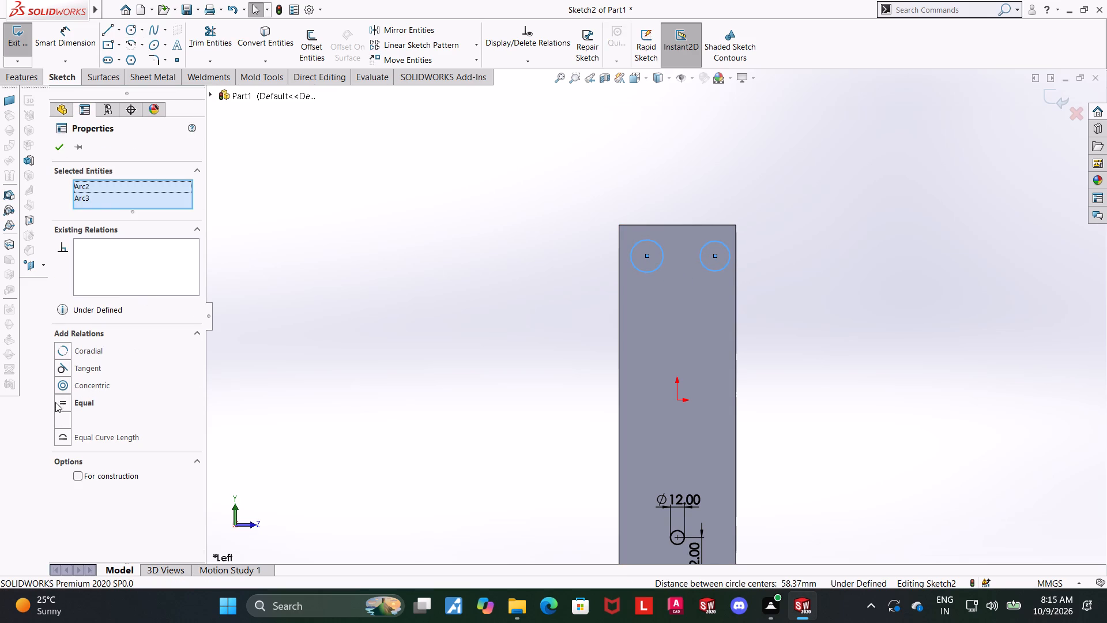
click(58, 401)
key(Escape)
key(Escape)
Dimension the upper-left circle's diameter as 12 mm.
click(58, 47)
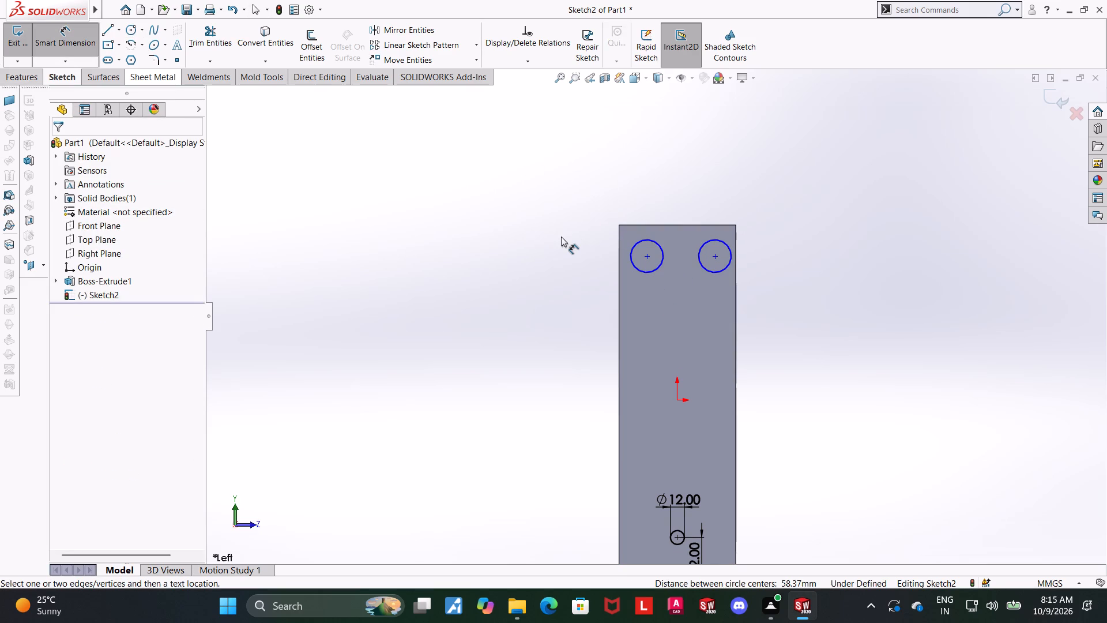
click(639, 268)
click(582, 278)
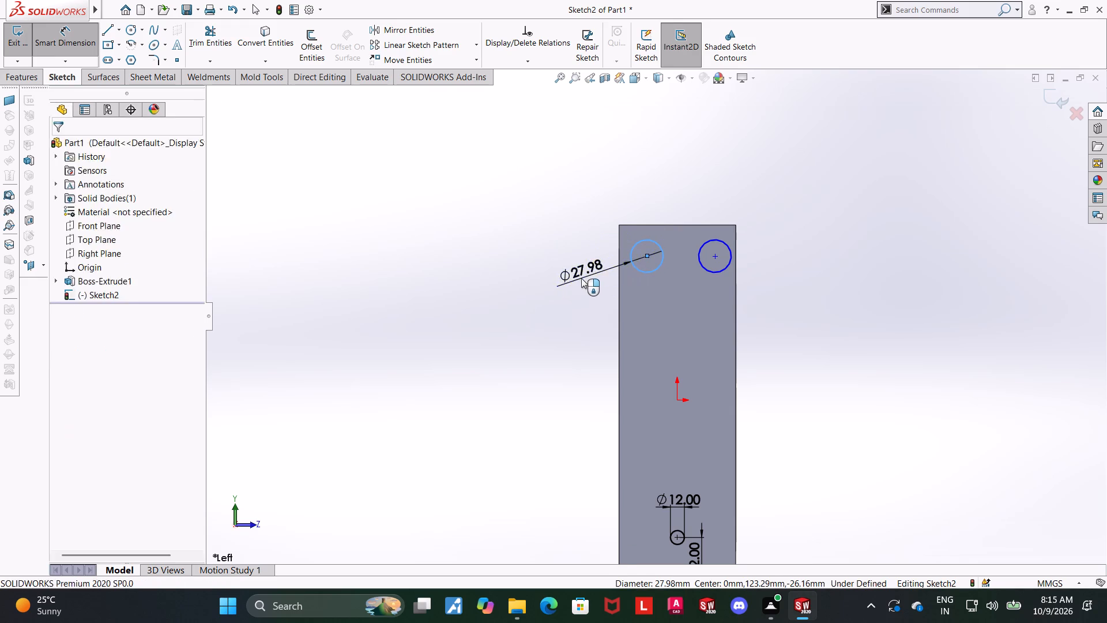
text(12)
key(Return)
key(Escape)
key(Escape)
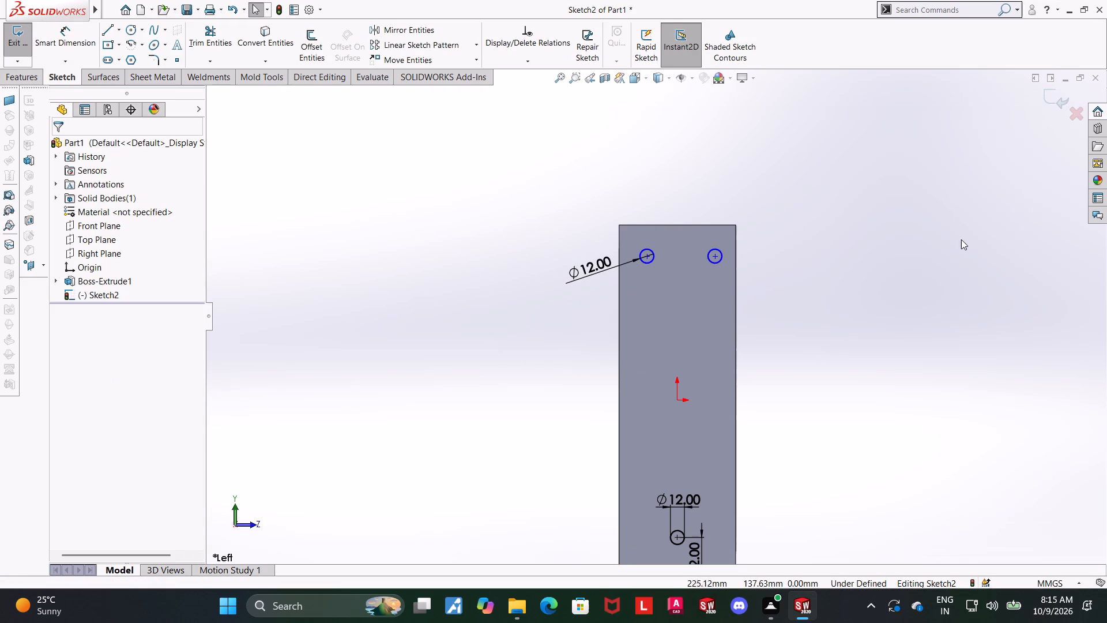
click(862, 249)
Move the upper-left circle's diameter dimension text farther out from the web face.
scroll(837, 256, up, 2)
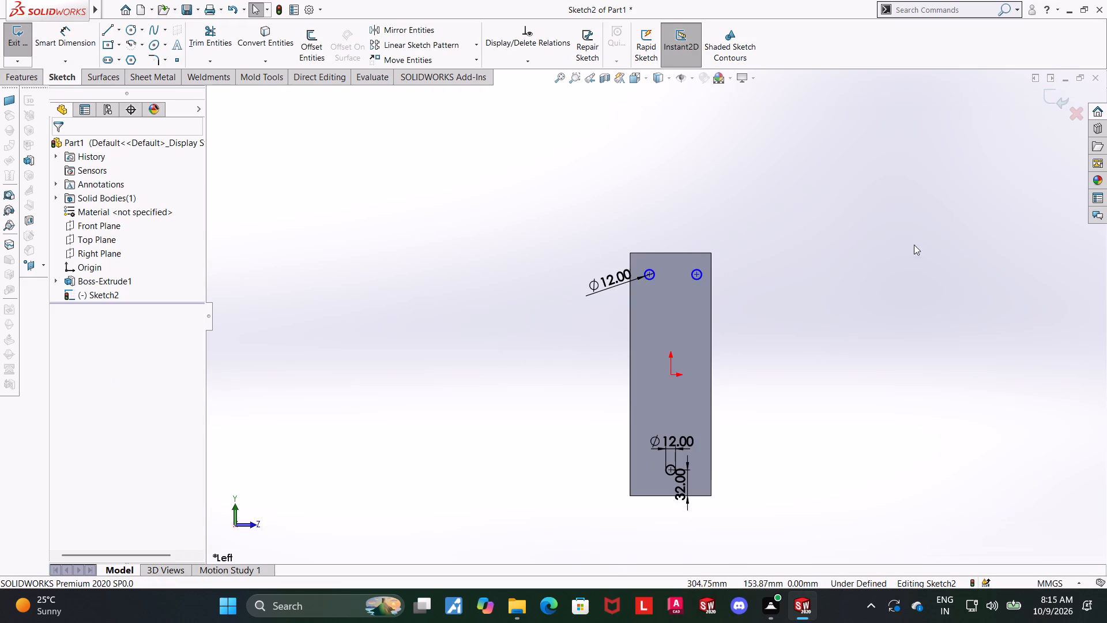
drag(611, 288, 555, 309)
key(Escape)
key(Escape)
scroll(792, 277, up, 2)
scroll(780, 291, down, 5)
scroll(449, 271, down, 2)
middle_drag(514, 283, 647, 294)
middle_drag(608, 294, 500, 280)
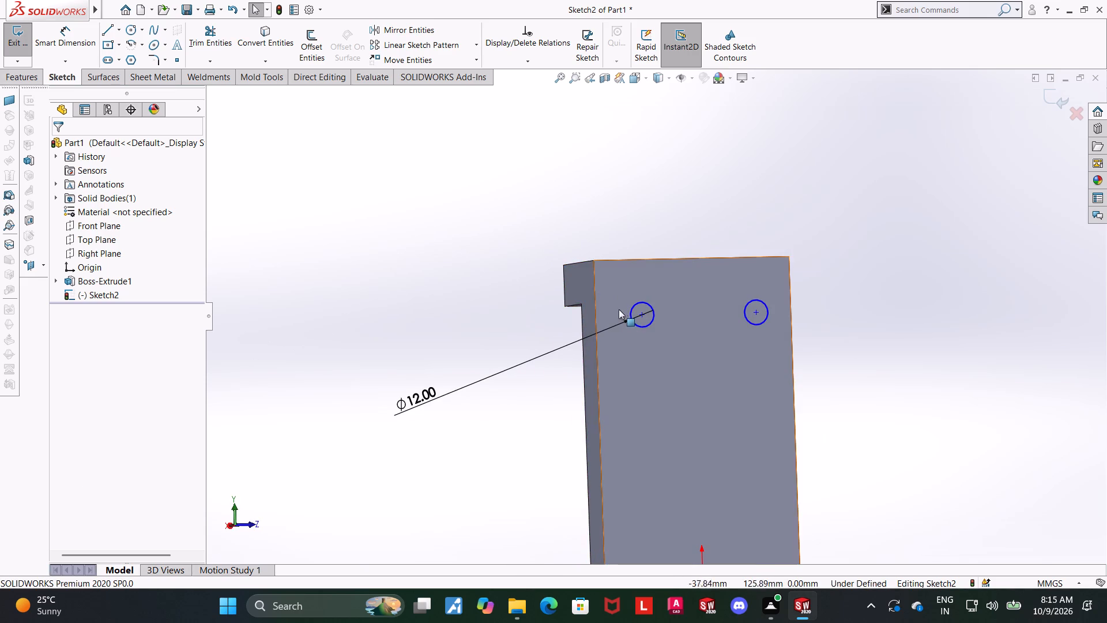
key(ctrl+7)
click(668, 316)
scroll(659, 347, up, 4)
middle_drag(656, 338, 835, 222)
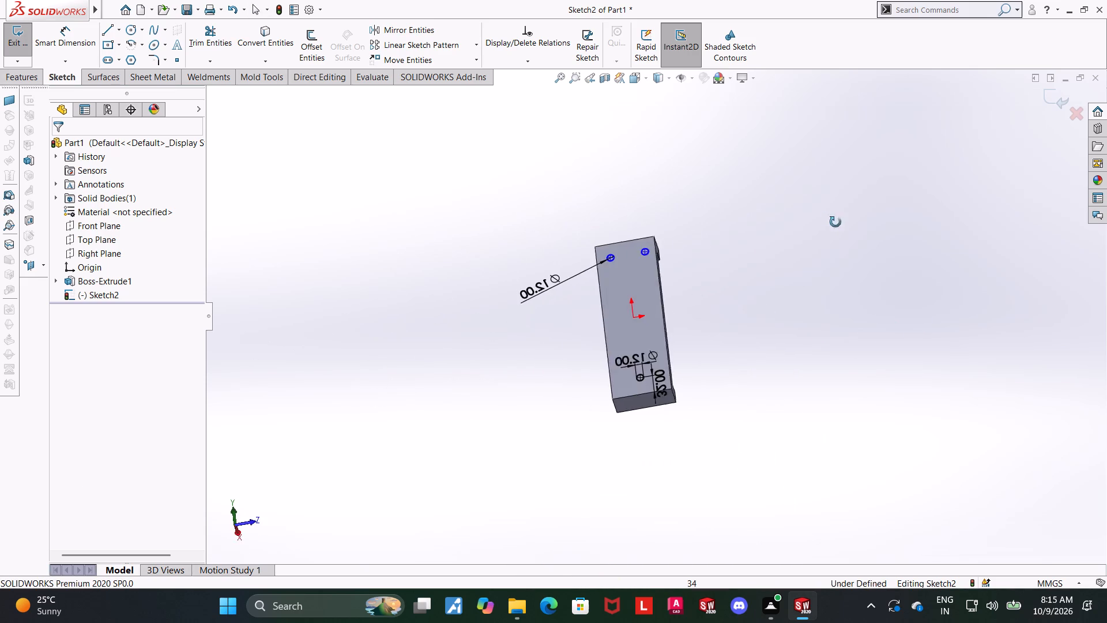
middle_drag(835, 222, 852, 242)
Dimension the upper-left circle's centre 22 mm below the top edge of the web face, seen from the Left view.
click(632, 80)
click(536, 334)
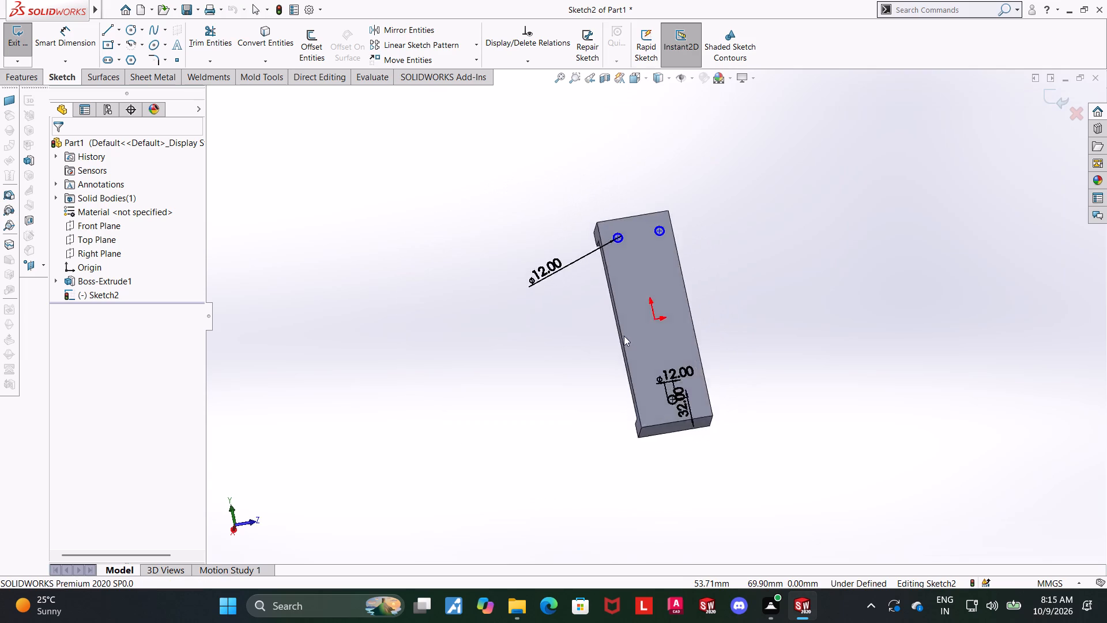
scroll(792, 99, down, 6)
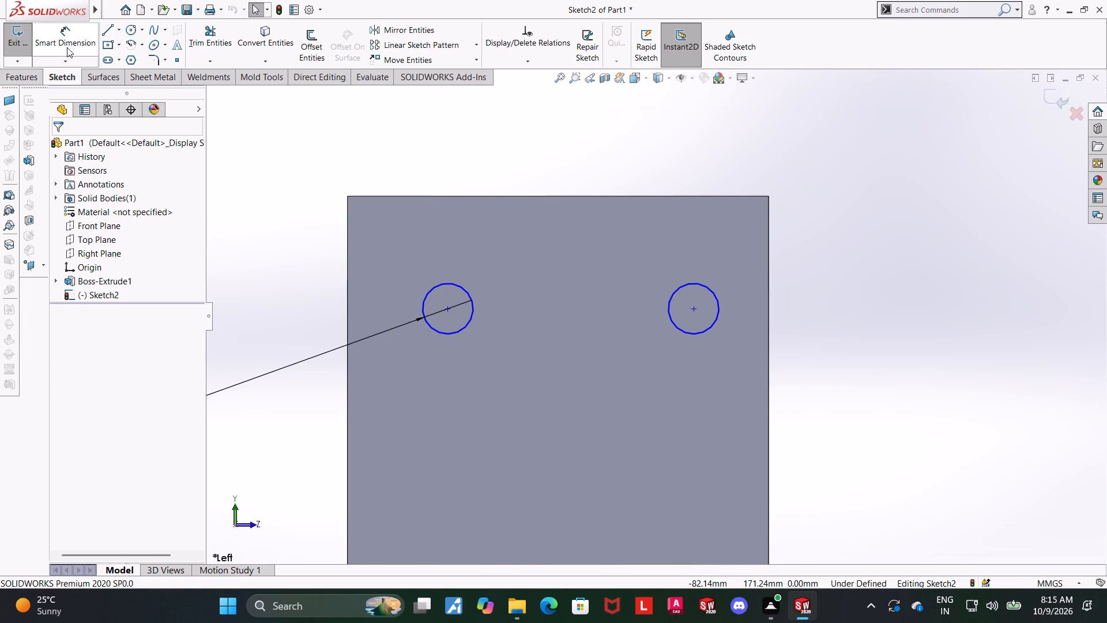
click(67, 34)
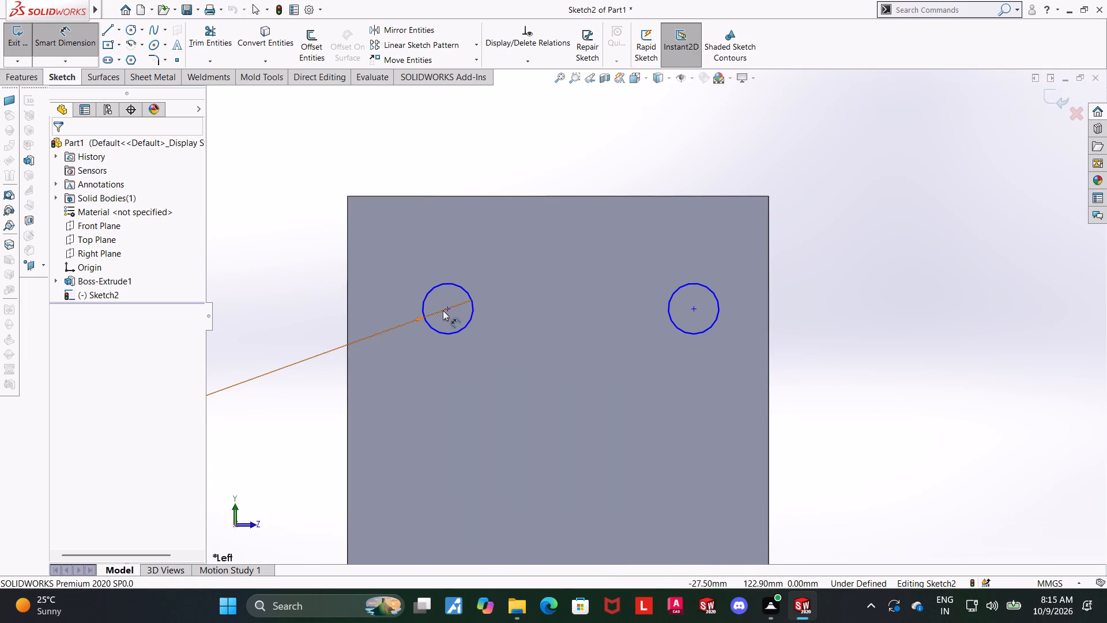
click(446, 309)
click(430, 196)
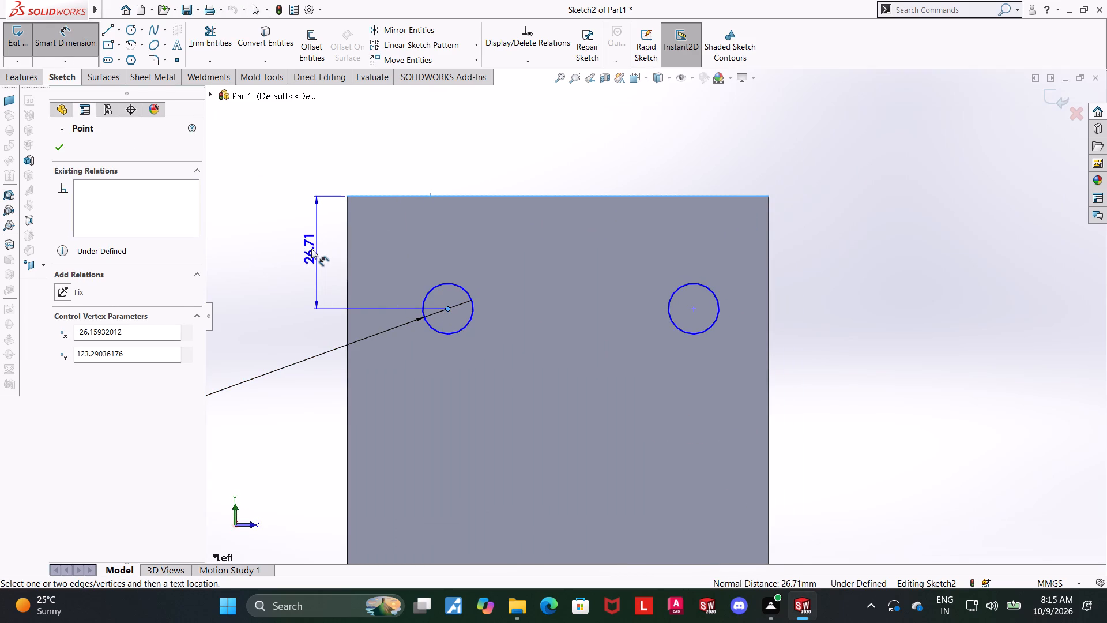
click(306, 247)
text(22)
key(Return)
key(Escape)
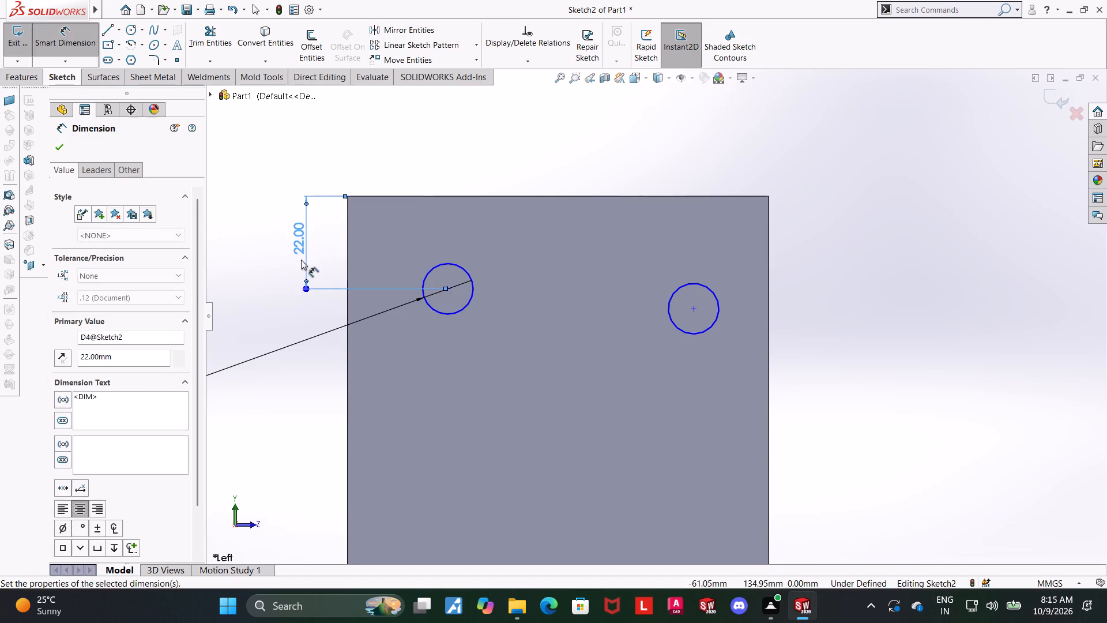
key(Escape)
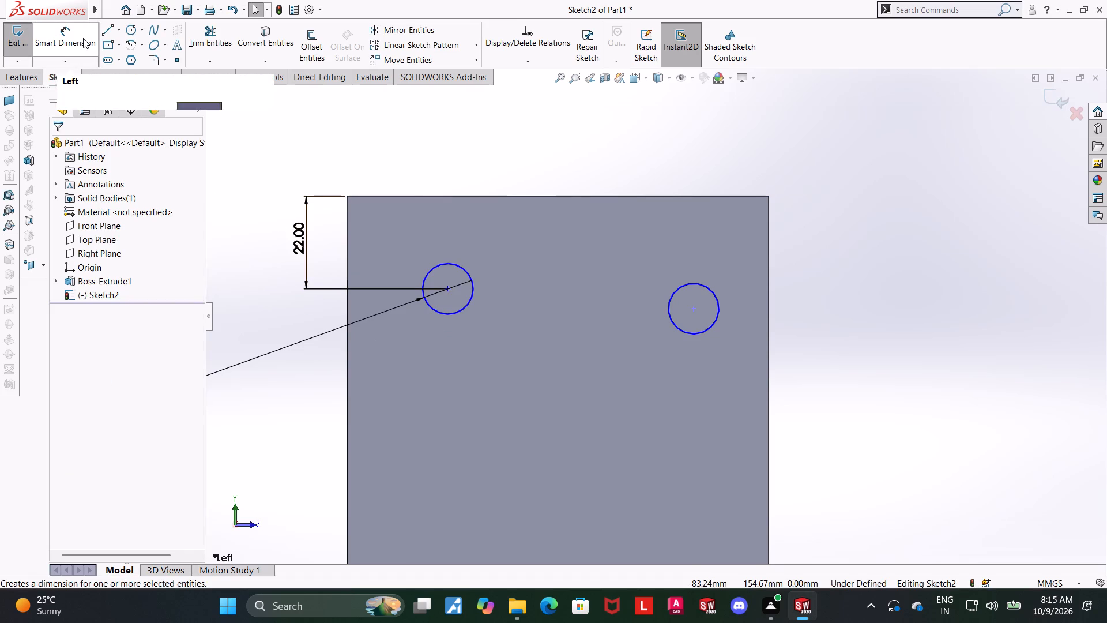
Dimension the upper-left circle's centre 22 mm from the left edge of the web face.
click(83, 38)
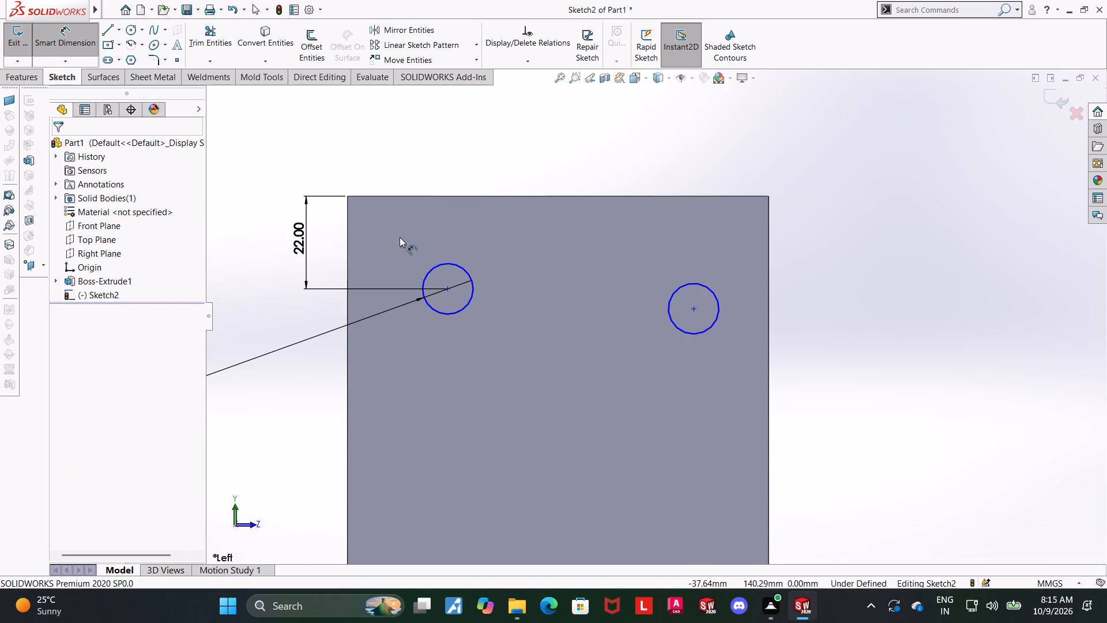
click(450, 290)
click(349, 238)
click(390, 152)
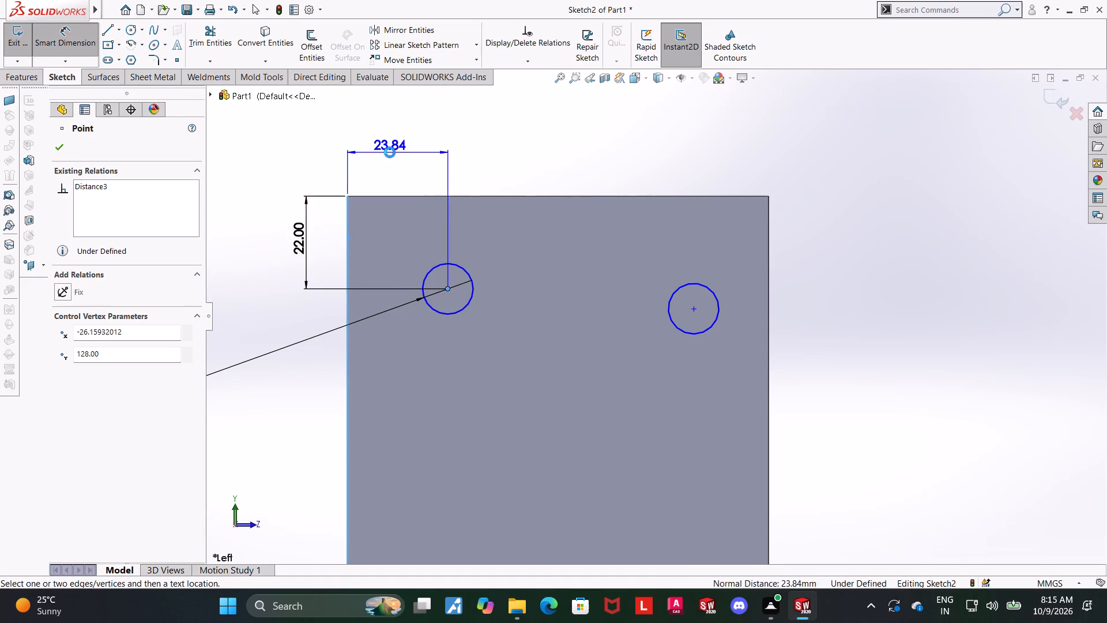
text(22)
key(Return)
key(Escape)
key(Escape)
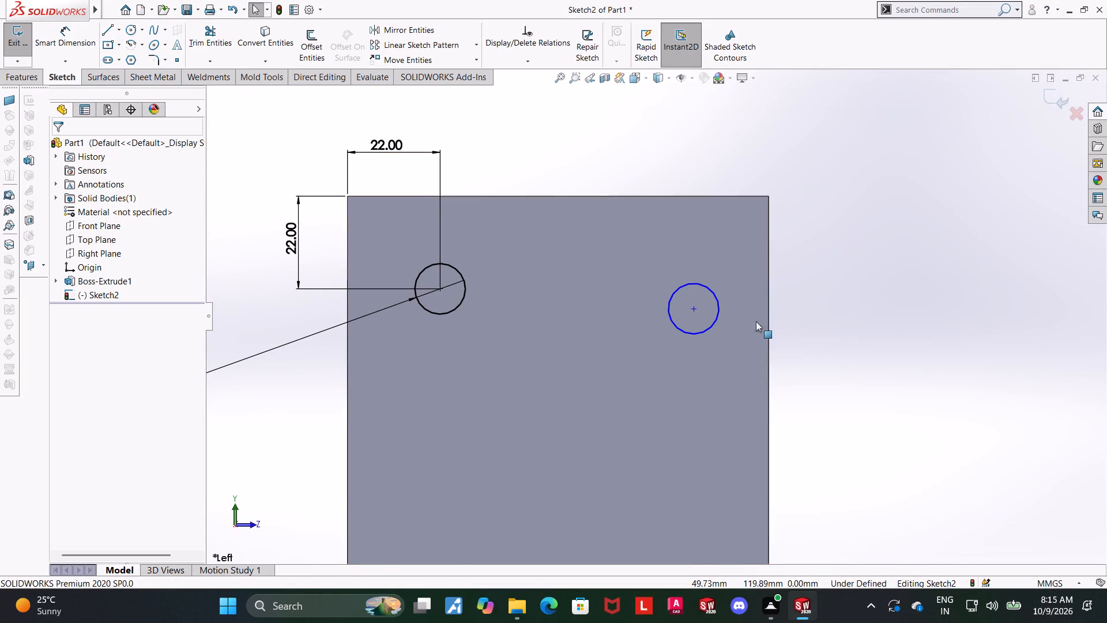
Add a horizontal relation between the centres of the two upper circles.
click(696, 310)
ctrl+click(440, 288)
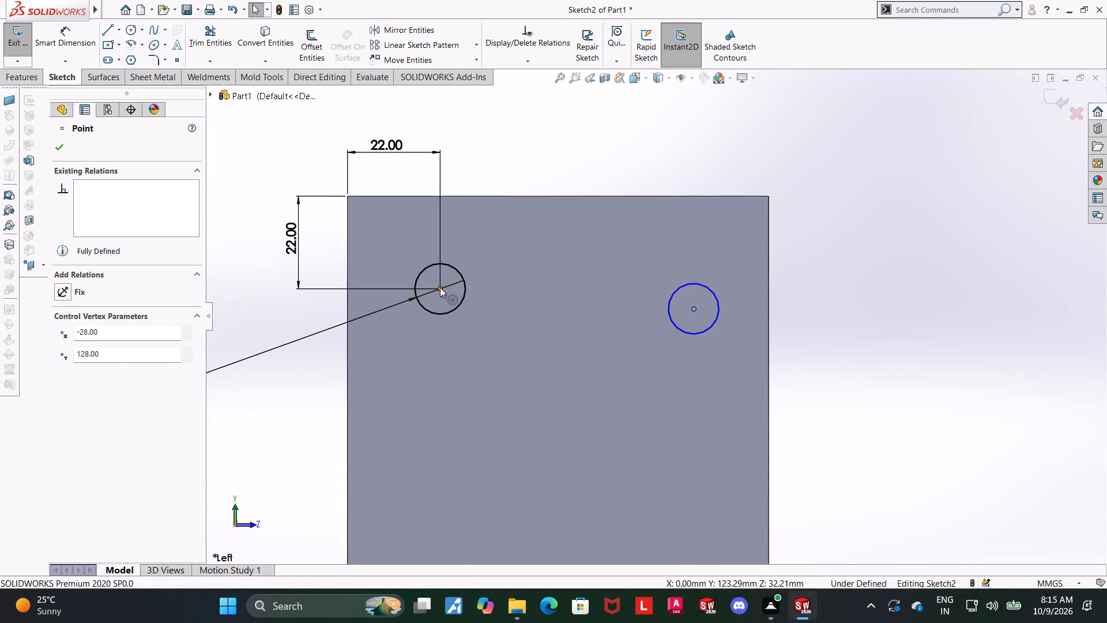
click(65, 344)
key(Escape)
key(Escape)
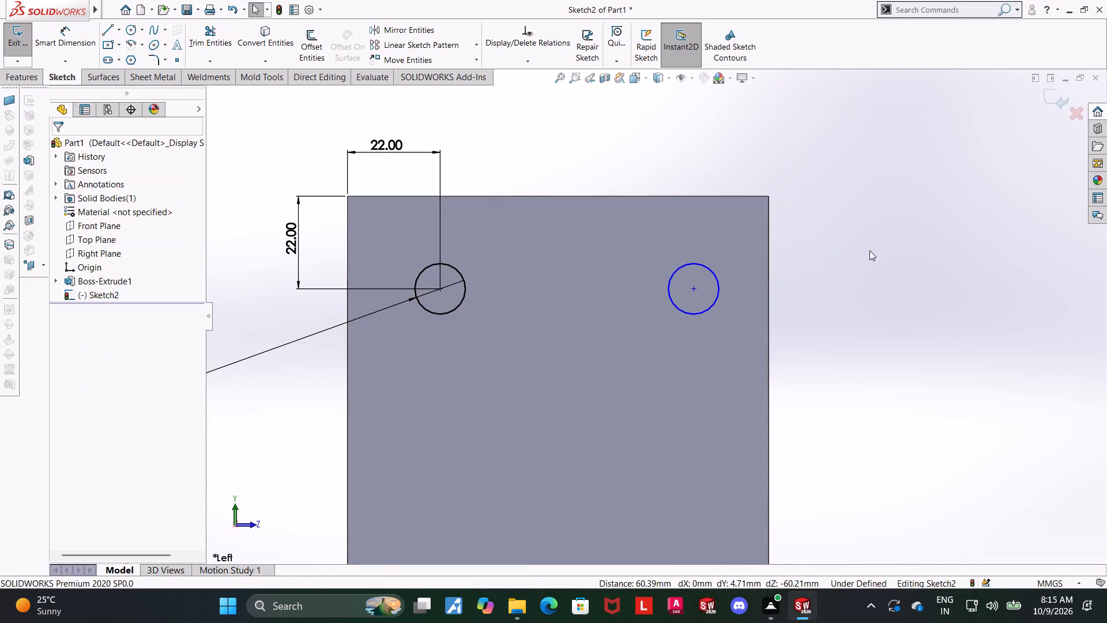
Dimension the horizontal distance between the two upper circles' centres as 56 mm.
drag(61, 37, 73, 37)
click(438, 291)
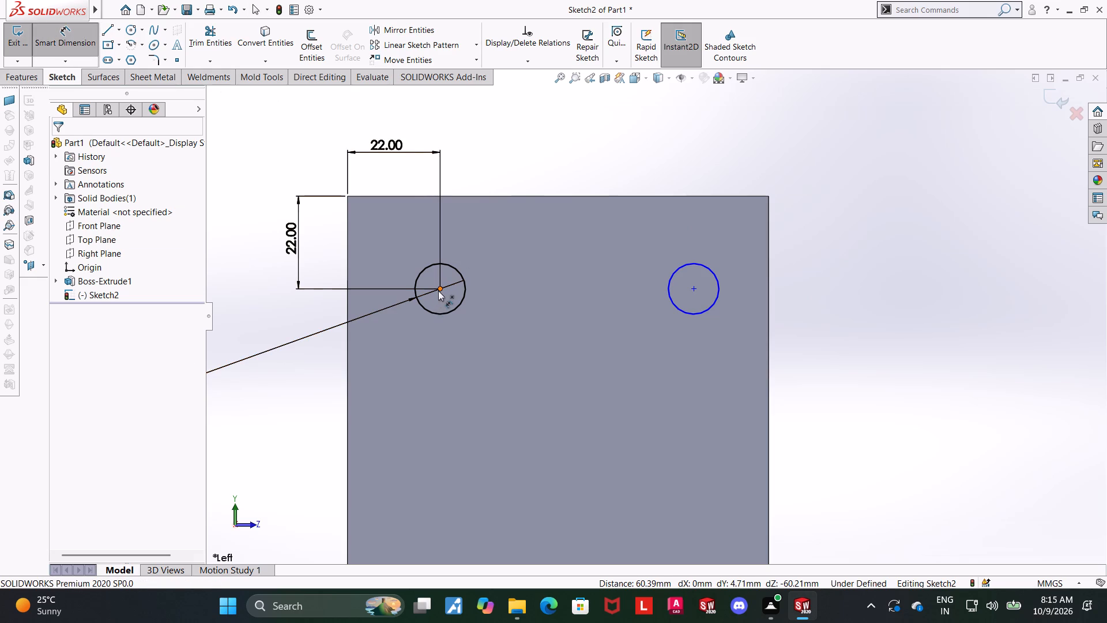
click(695, 287)
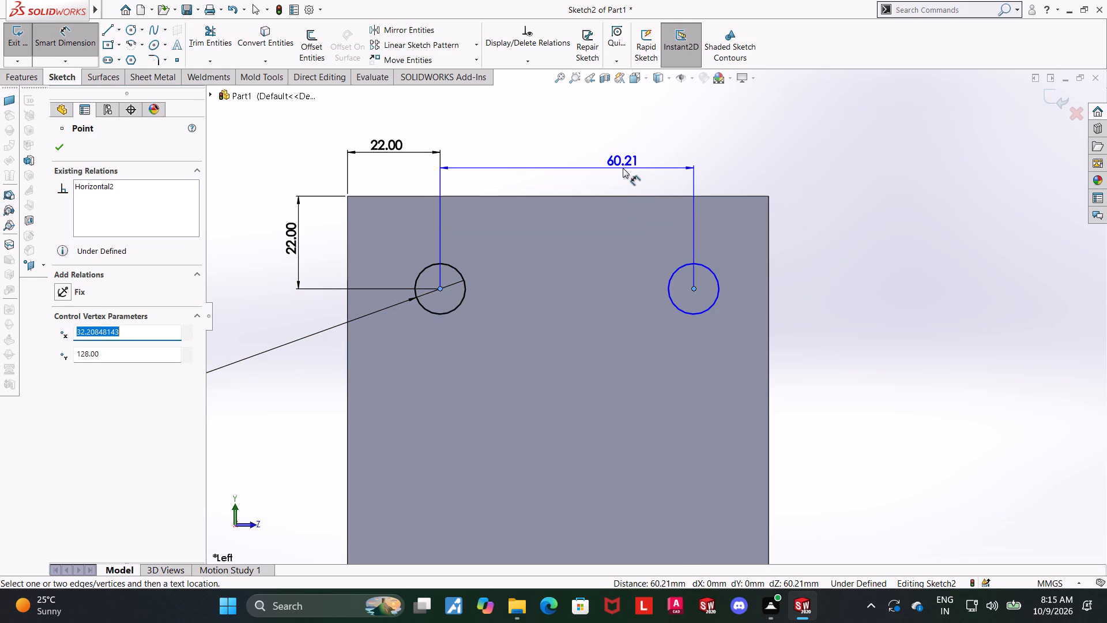
click(623, 168)
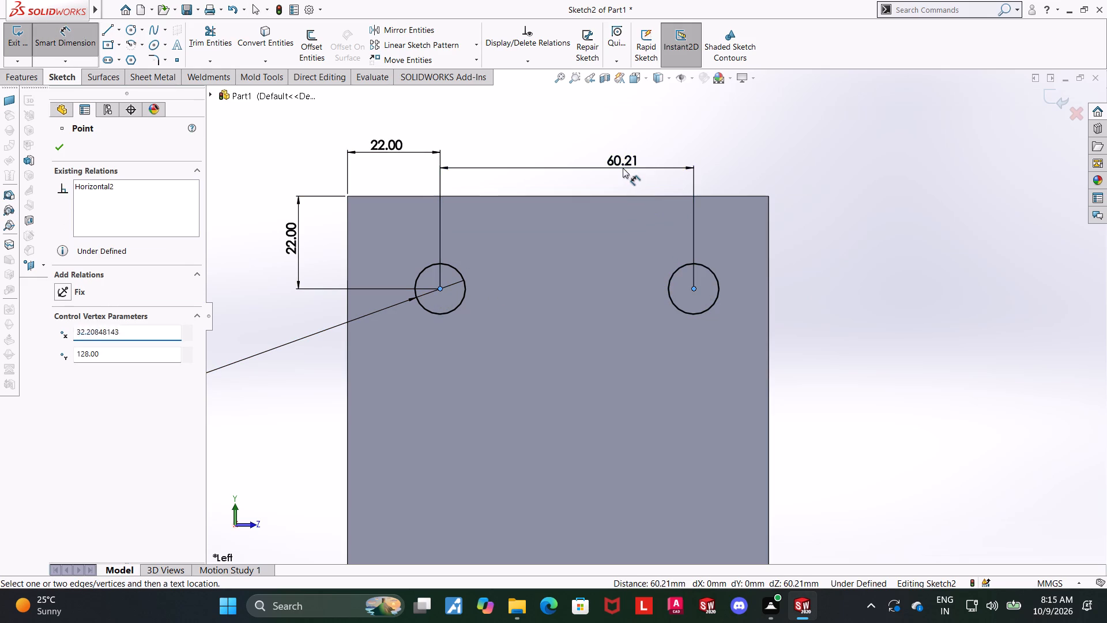
key(5)
key(6)
key(Return)
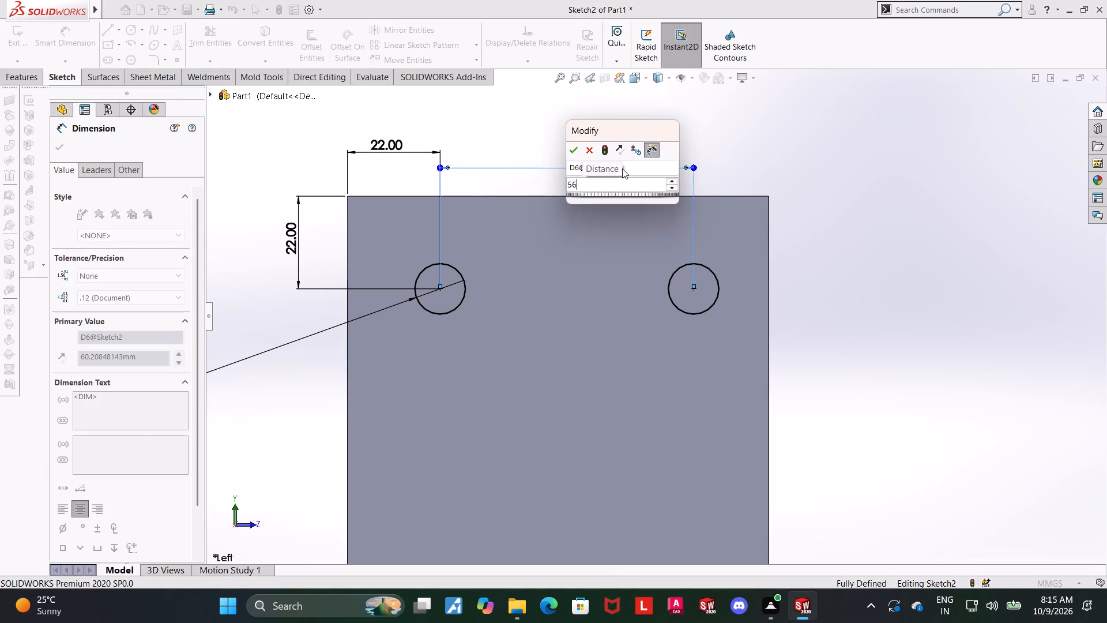
Check the horizontal distance from the upper-right circle's centre to the nearer vertical edge of the web face.
key(Escape)
key(Escape)
click(56, 43)
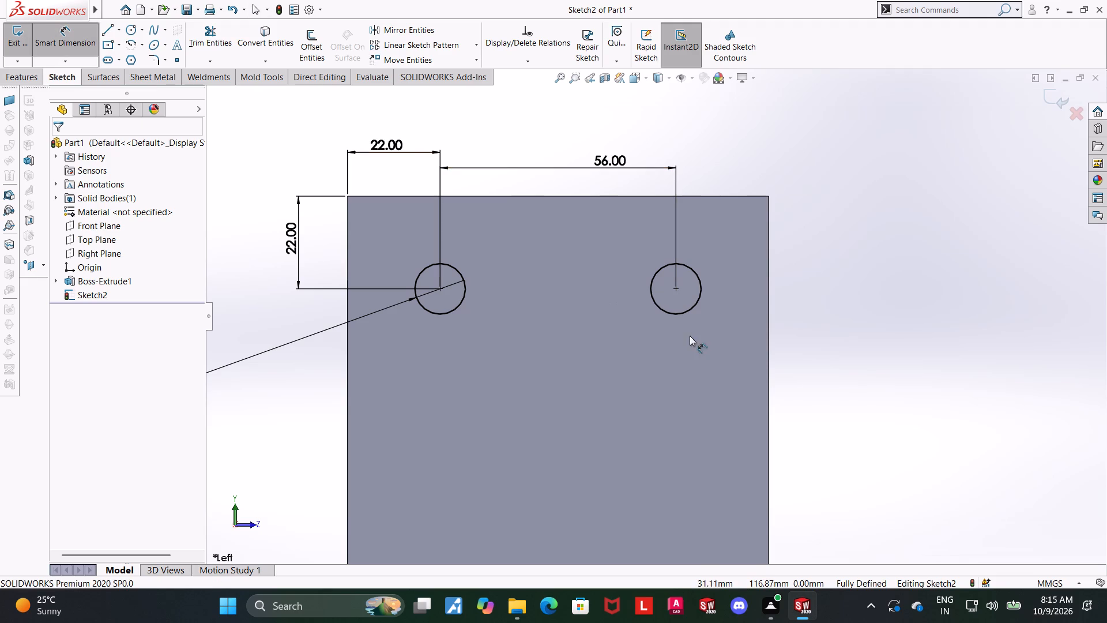
click(679, 288)
click(768, 323)
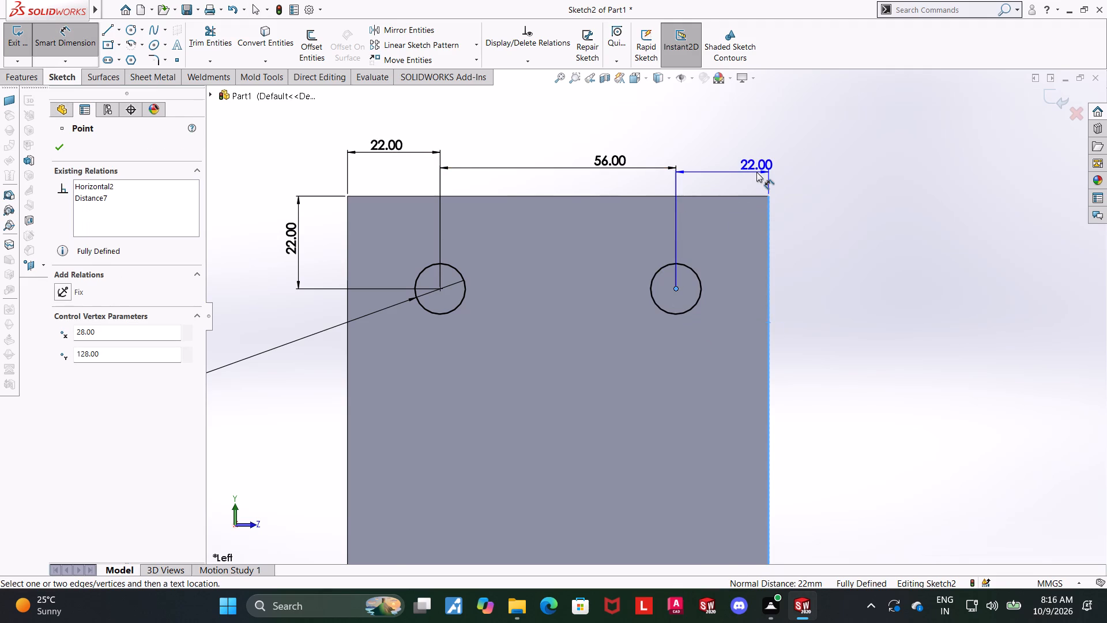
key(Escape)
key(Escape)
Examine the three dimensioned hole circles on the outer web face from several angles.
scroll(793, 179, up, 1)
middle_drag(852, 290, 838, 298)
scroll(838, 298, up, 3)
scroll(814, 352, up, 4)
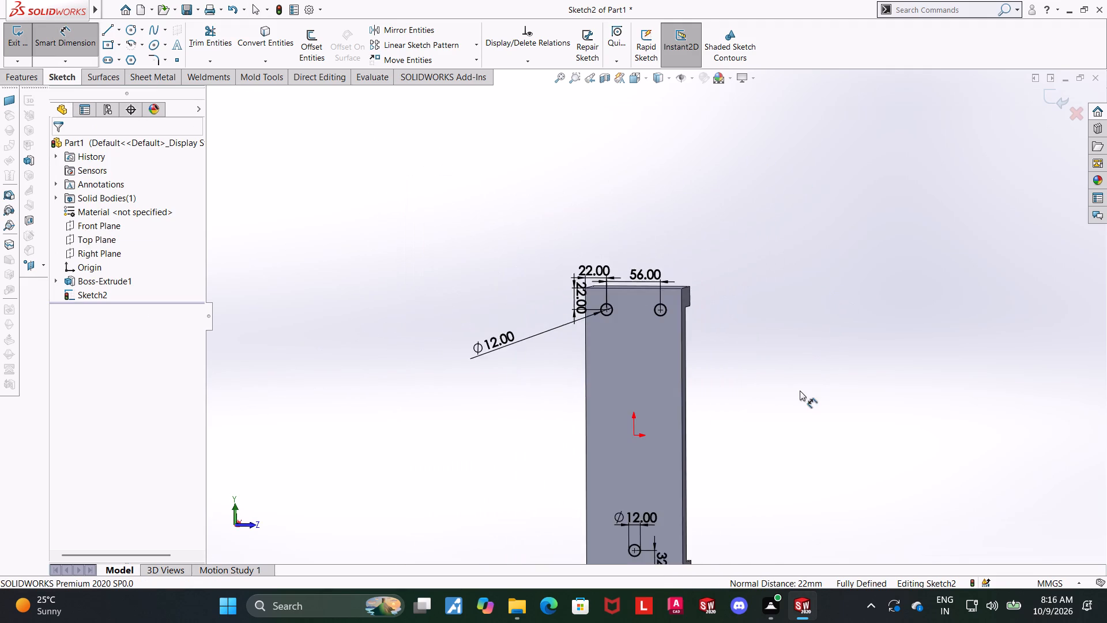
scroll(800, 391, down, 2)
scroll(798, 392, up, 2)
middle_drag(798, 392, 803, 336)
scroll(803, 336, down, 1)
scroll(730, 403, up, 4)
middle_drag(724, 405, 702, 511)
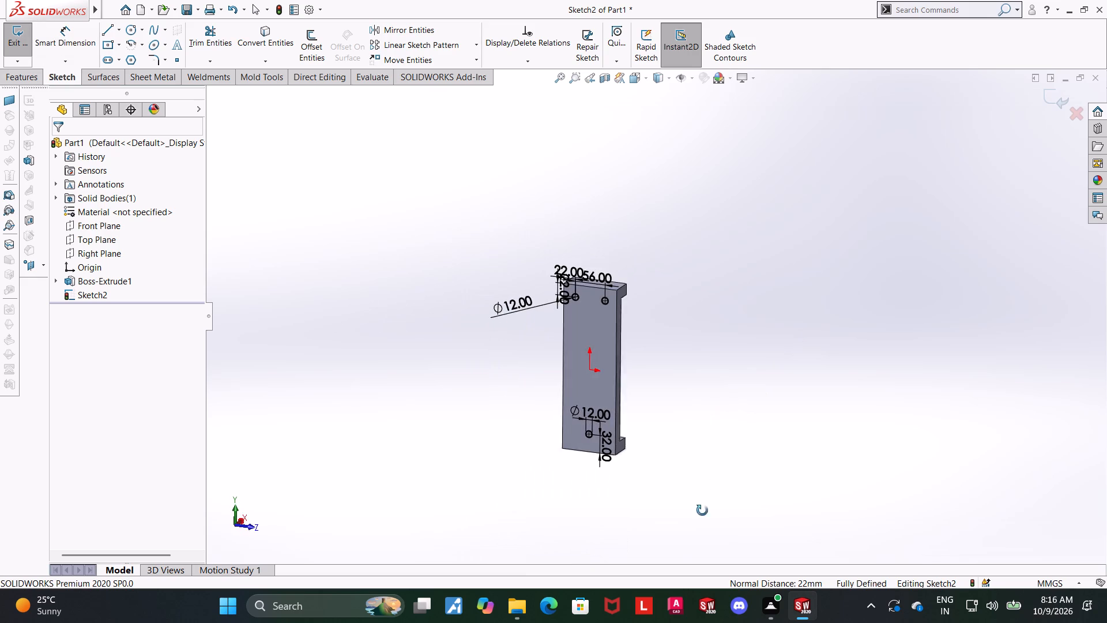
middle_drag(702, 511, 702, 519)
scroll(549, 505, up, 1)
scroll(549, 505, down, 2)
middle_drag(771, 329, 768, 322)
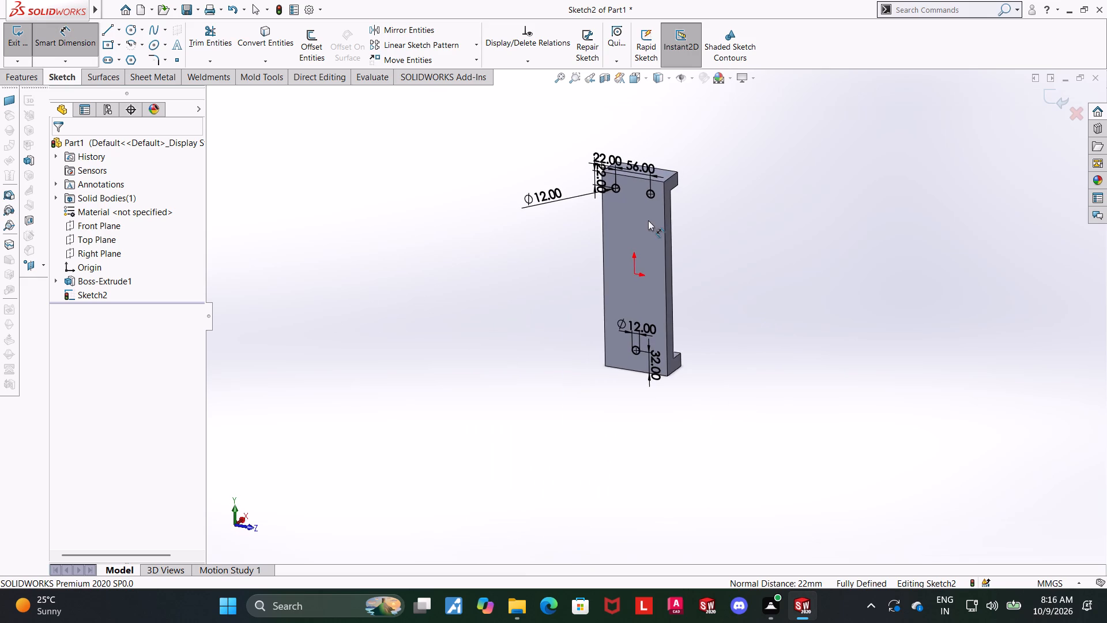
scroll(648, 220, down, 3)
middle_drag(742, 268, 763, 260)
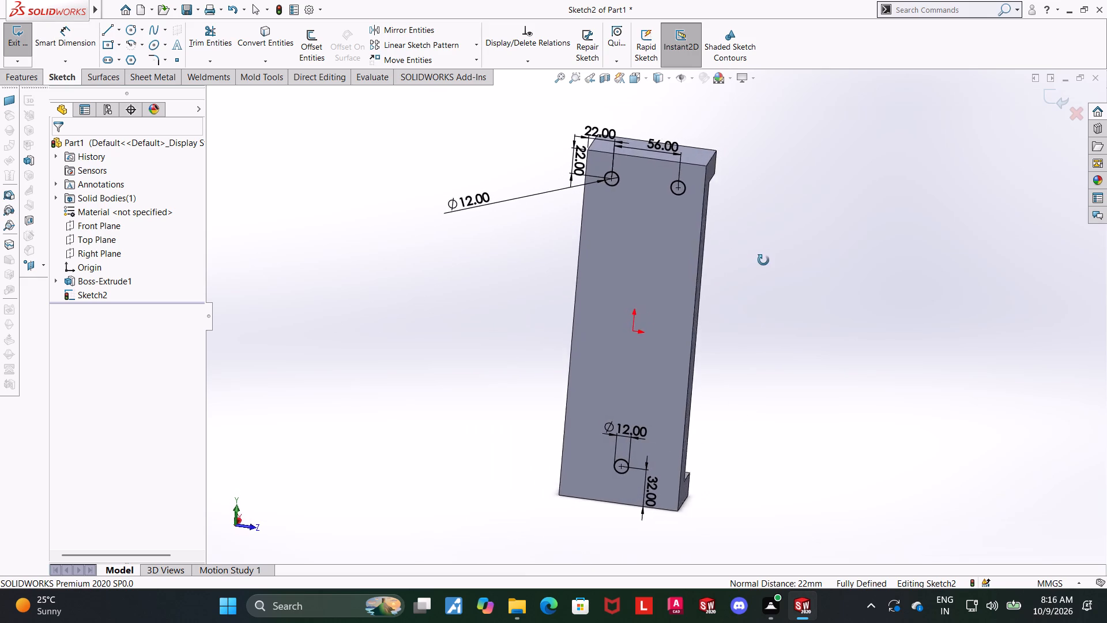
middle_drag(763, 260, 714, 272)
scroll(715, 271, up, 1)
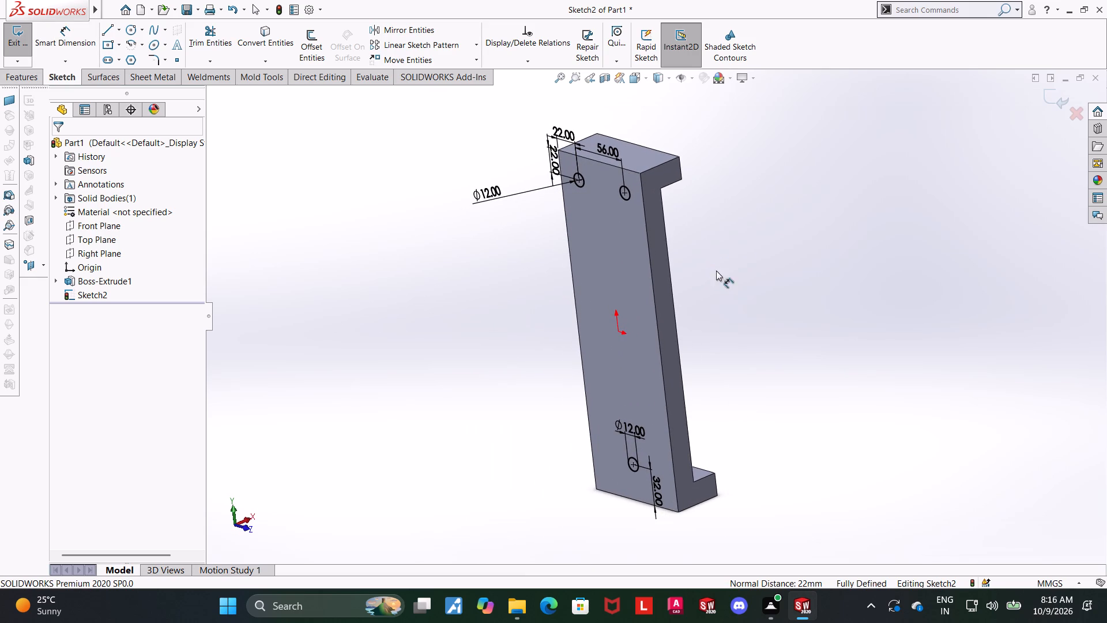
Exit the hole sketch and cut-extrude its three circles Up To Surface, ending at the channel's inner web face.
click(1045, 93)
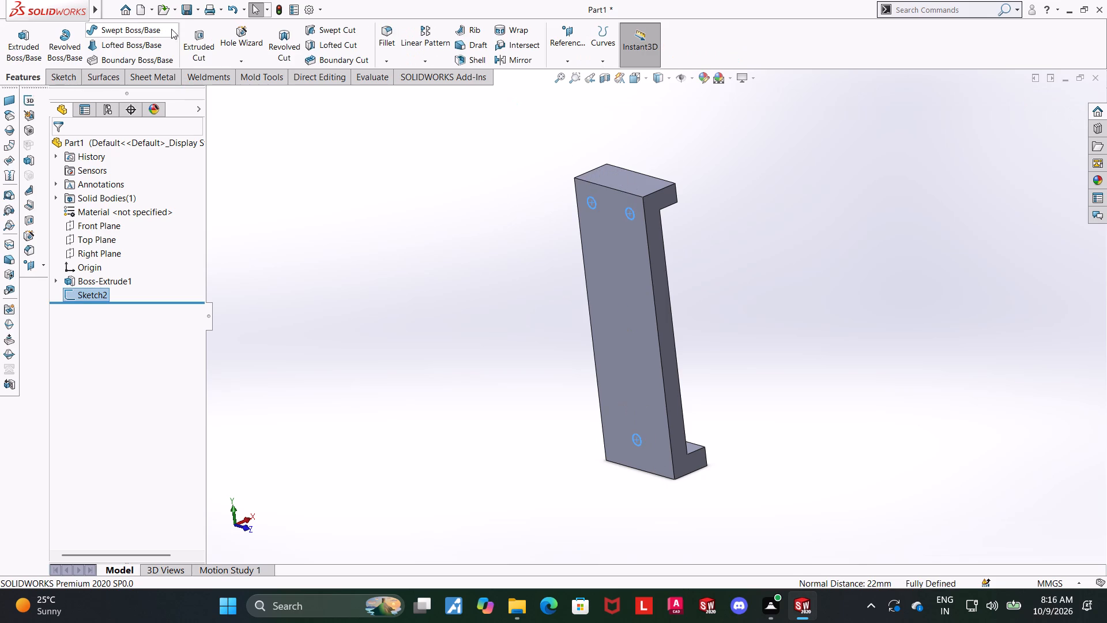
click(198, 42)
middle_drag(525, 246, 461, 203)
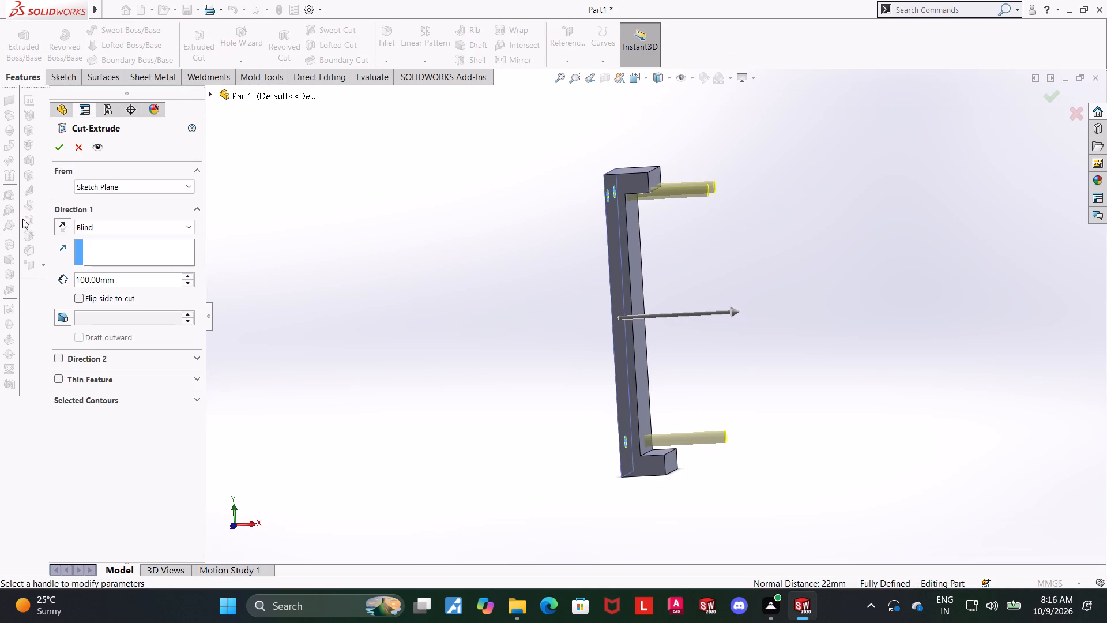
click(80, 222)
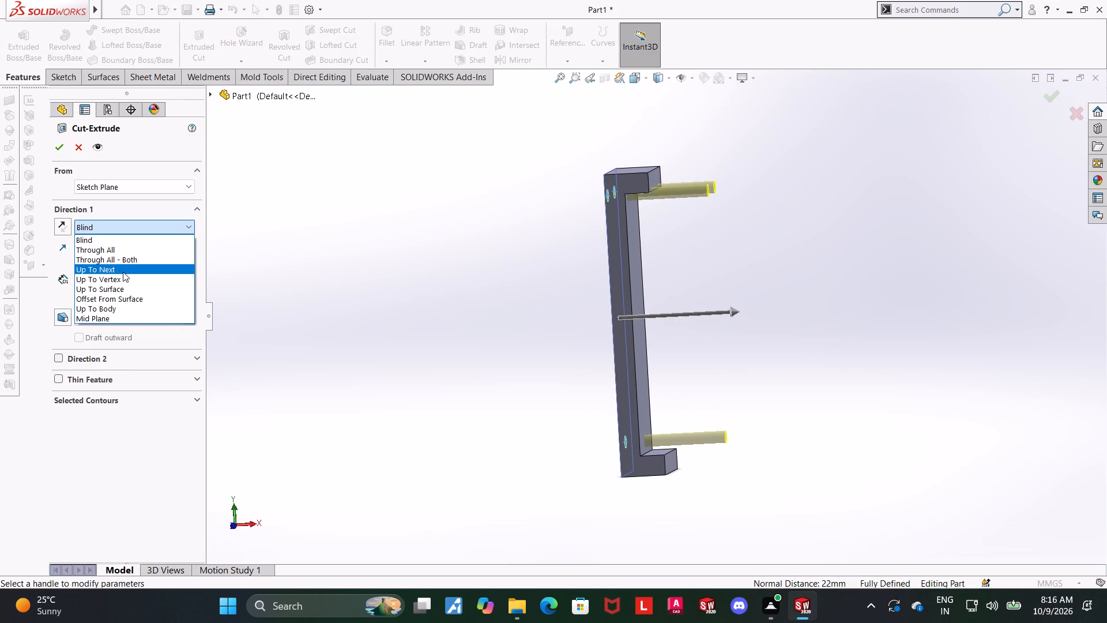
click(123, 272)
middle_drag(888, 266, 852, 226)
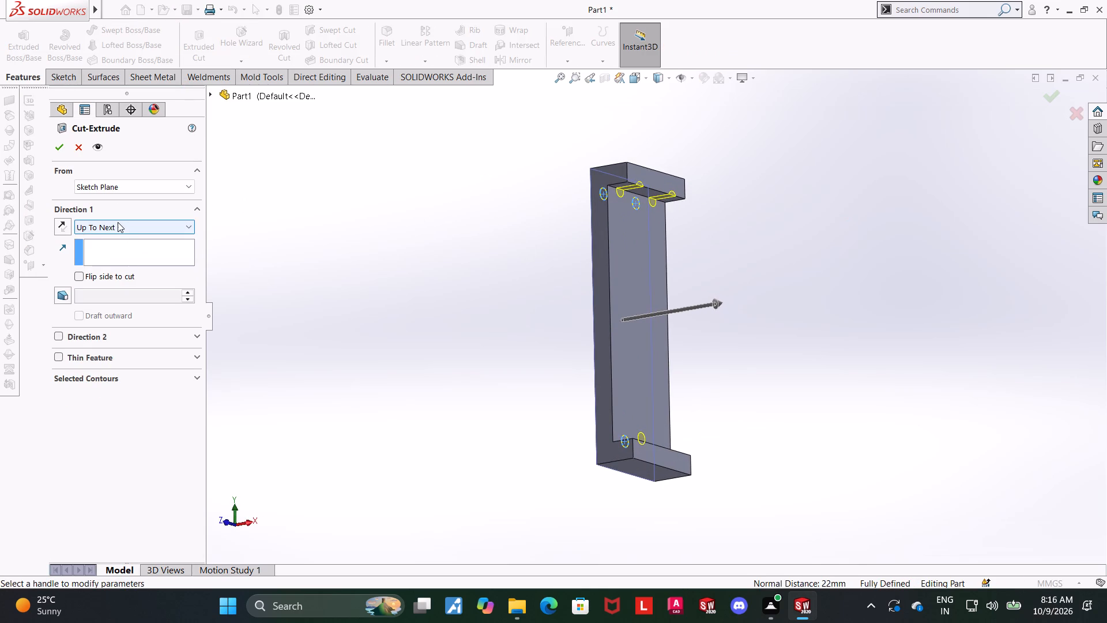
click(118, 222)
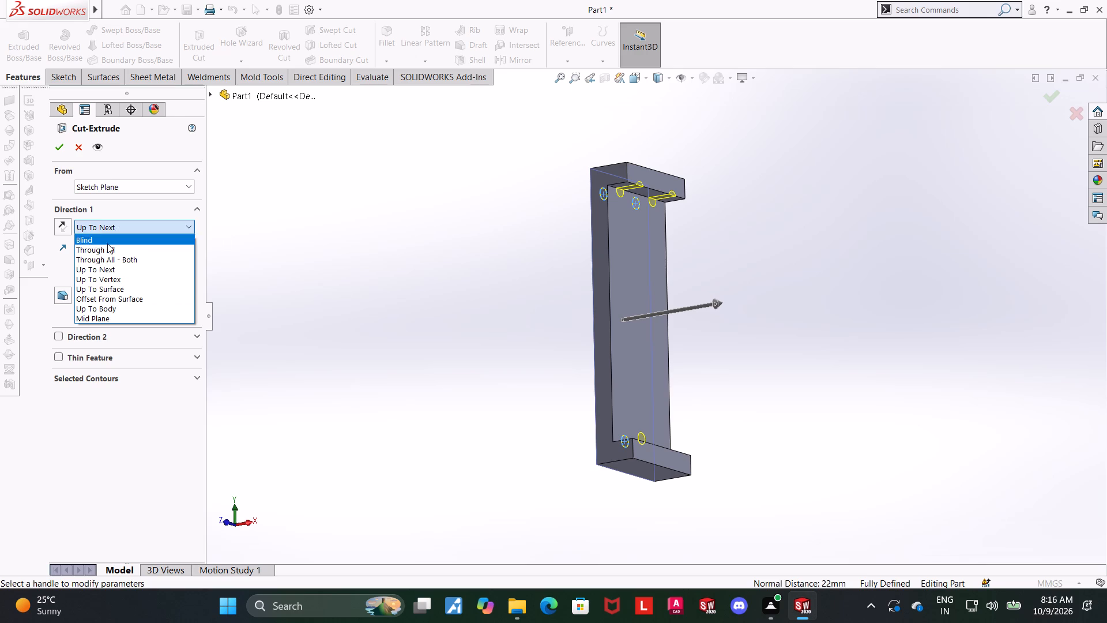
click(107, 291)
click(633, 261)
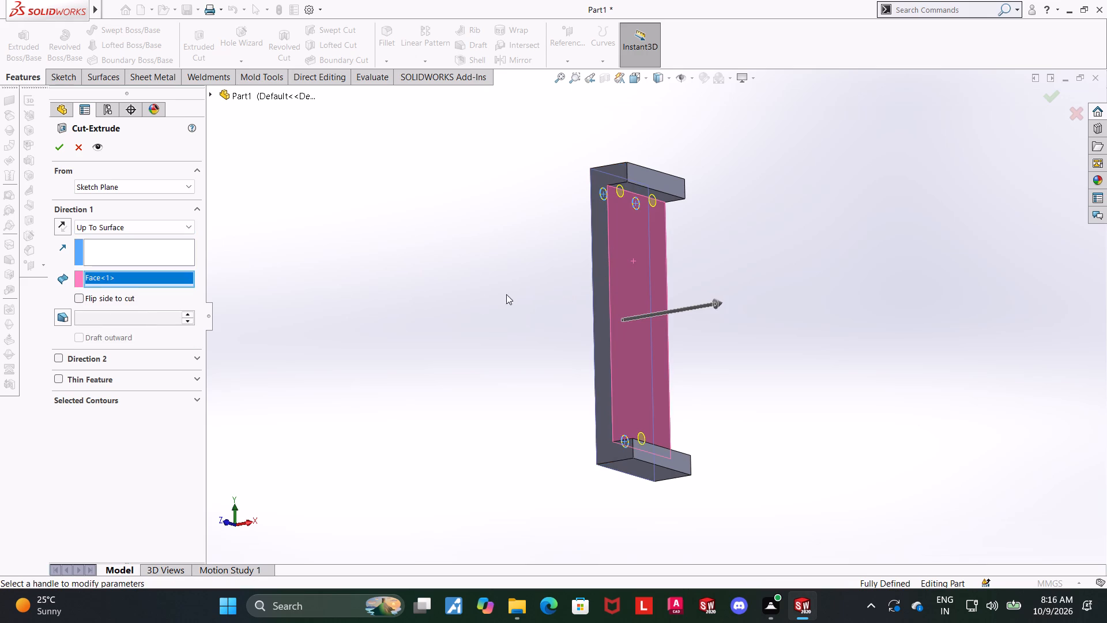
click(60, 150)
click(841, 211)
Inspect the cut holes in the web and their clearance to the top and bottom flanges.
middle_drag(673, 212, 691, 250)
scroll(679, 199, down, 2)
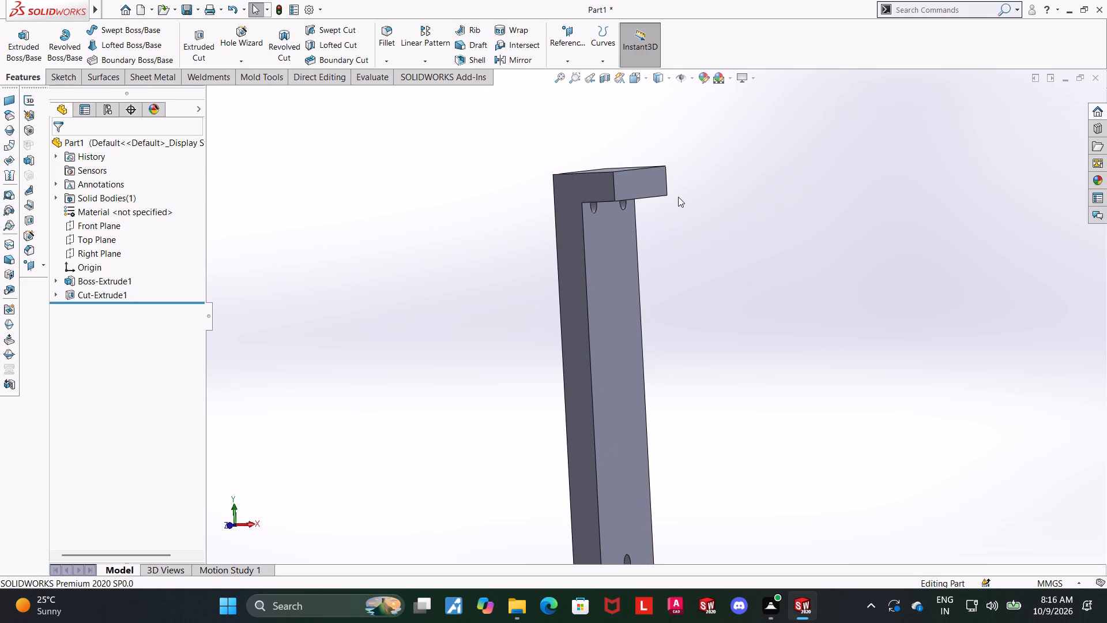
scroll(674, 180, down, 2)
middle_drag(703, 177, 714, 199)
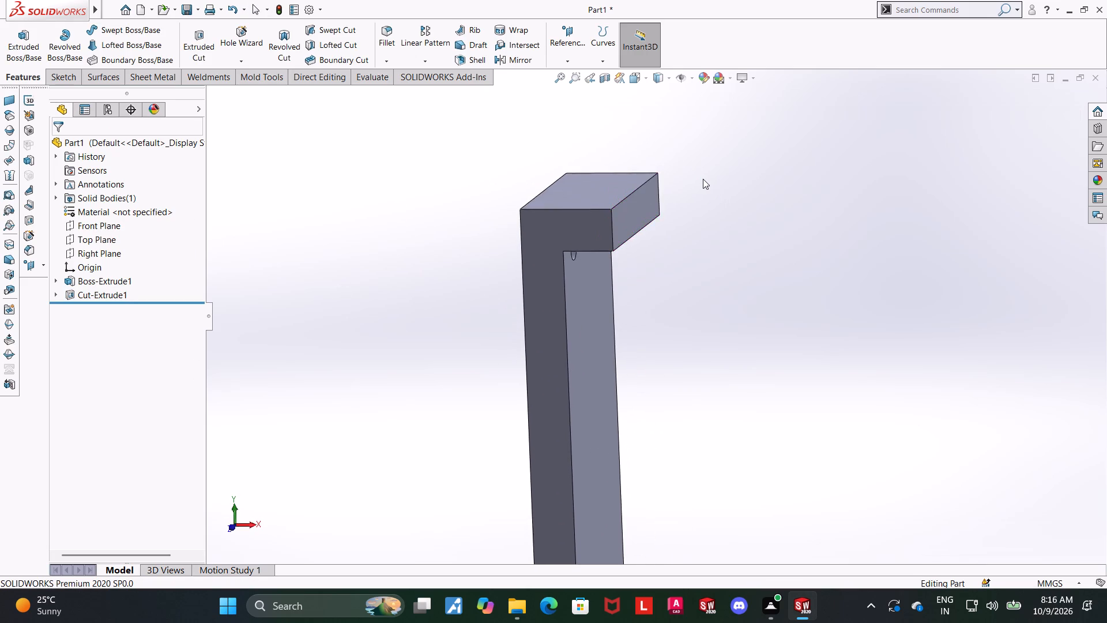
scroll(703, 179, up, 3)
scroll(719, 166, down, 2)
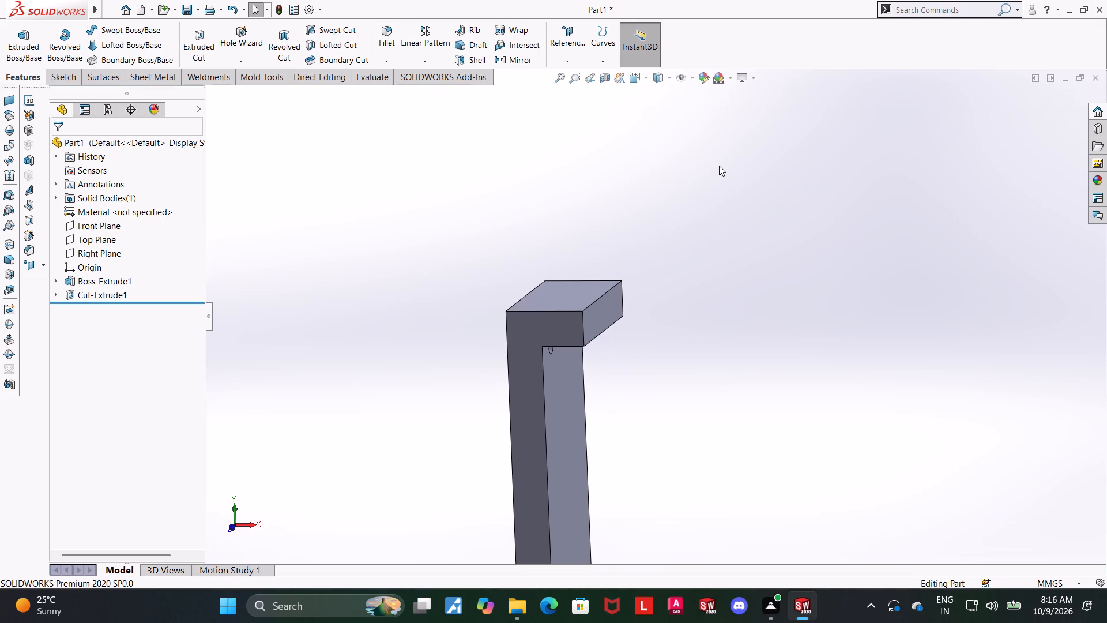
middle_drag(790, 223, 749, 216)
scroll(749, 216, up, 3)
scroll(514, 393, up, 1)
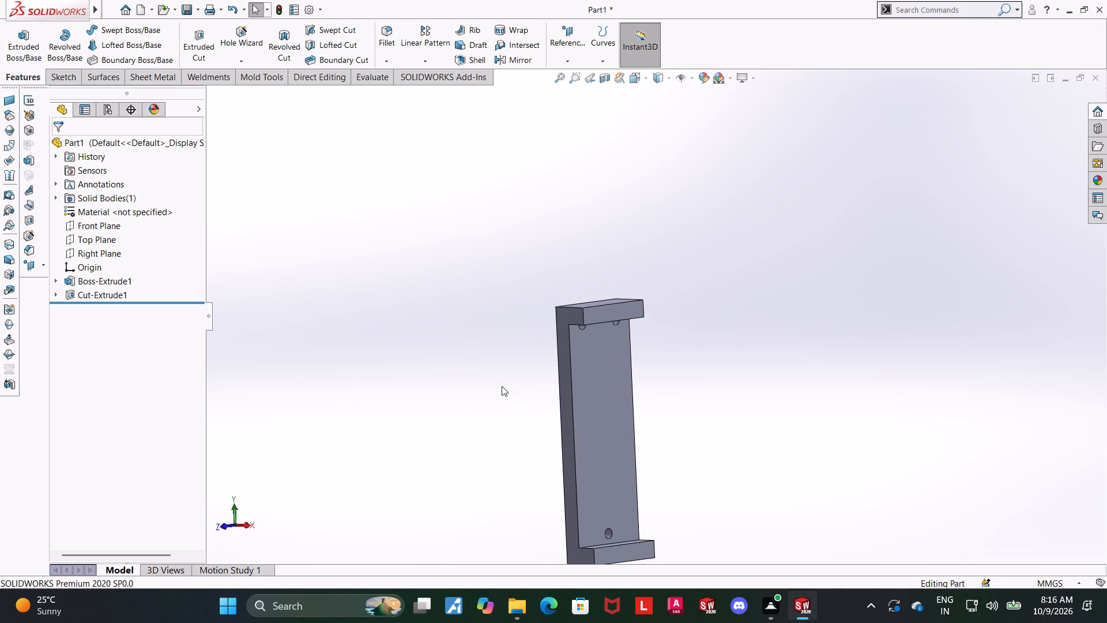
scroll(502, 392, up, 2)
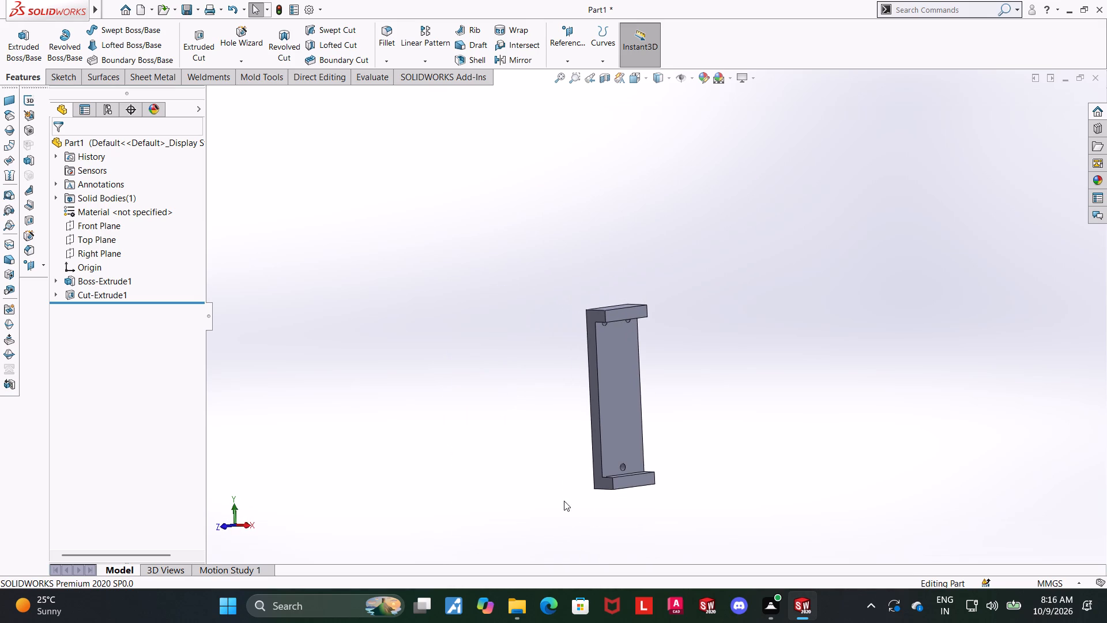
middle_drag(692, 461, 695, 502)
scroll(661, 460, down, 5)
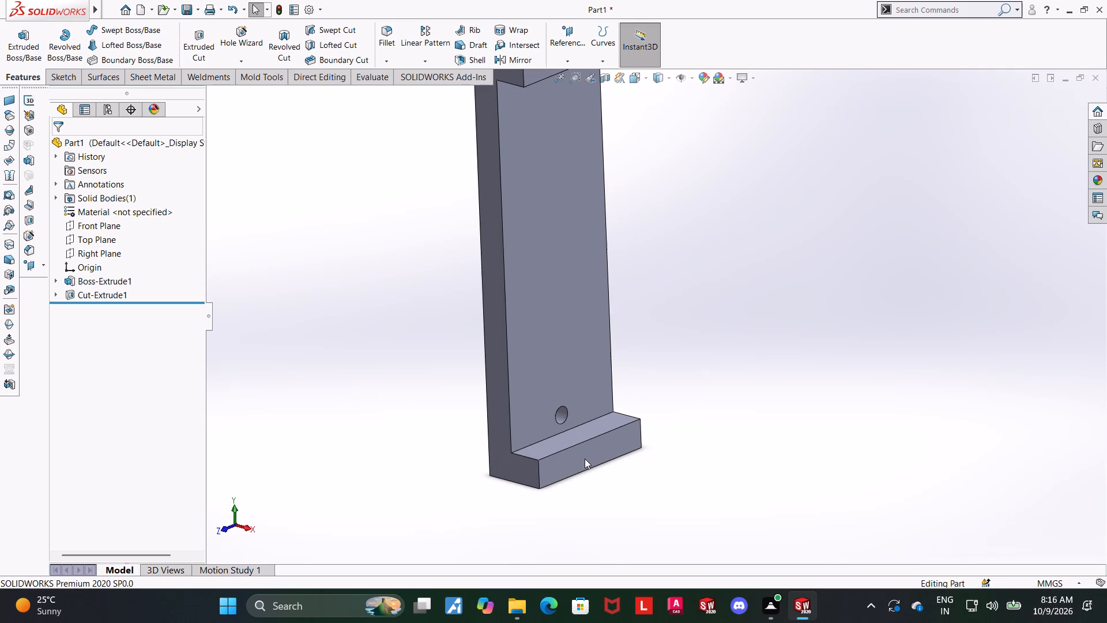
scroll(585, 459, up, 3)
scroll(854, 431, up, 1)
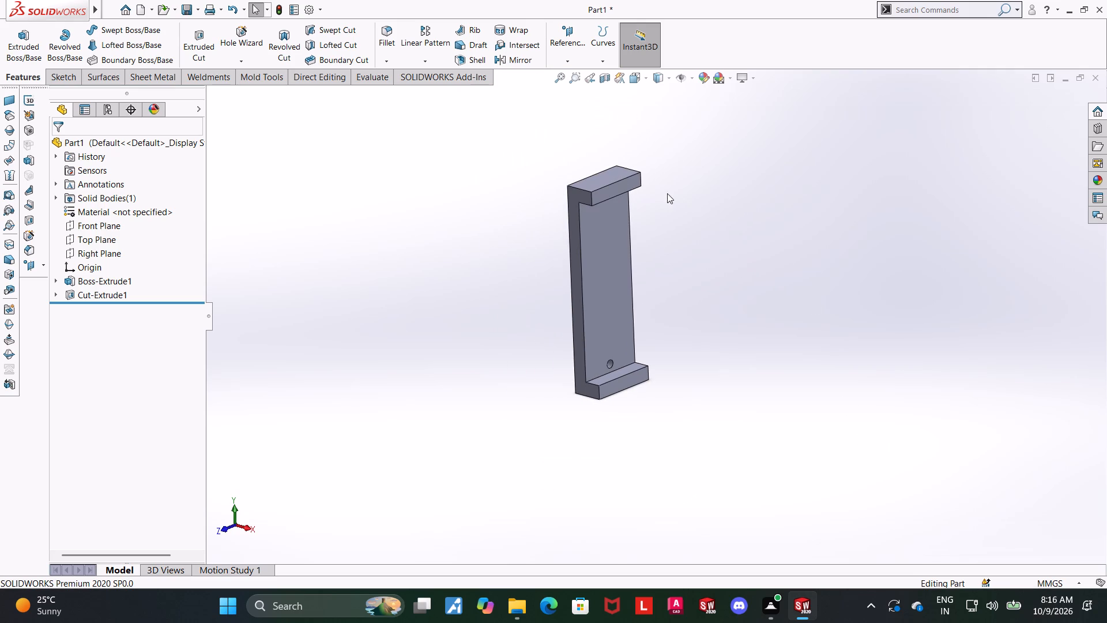
scroll(661, 163, down, 2)
middle_drag(774, 206, 768, 241)
scroll(767, 240, up, 1)
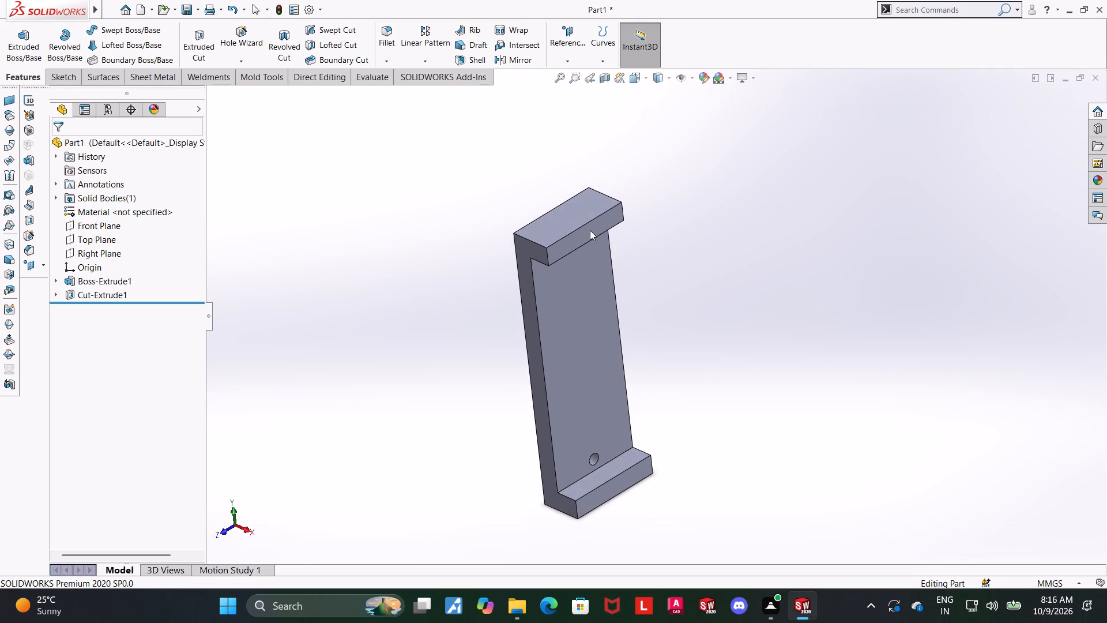
scroll(592, 231, down, 3)
middle_drag(627, 245, 630, 156)
middle_drag(568, 207, 589, 210)
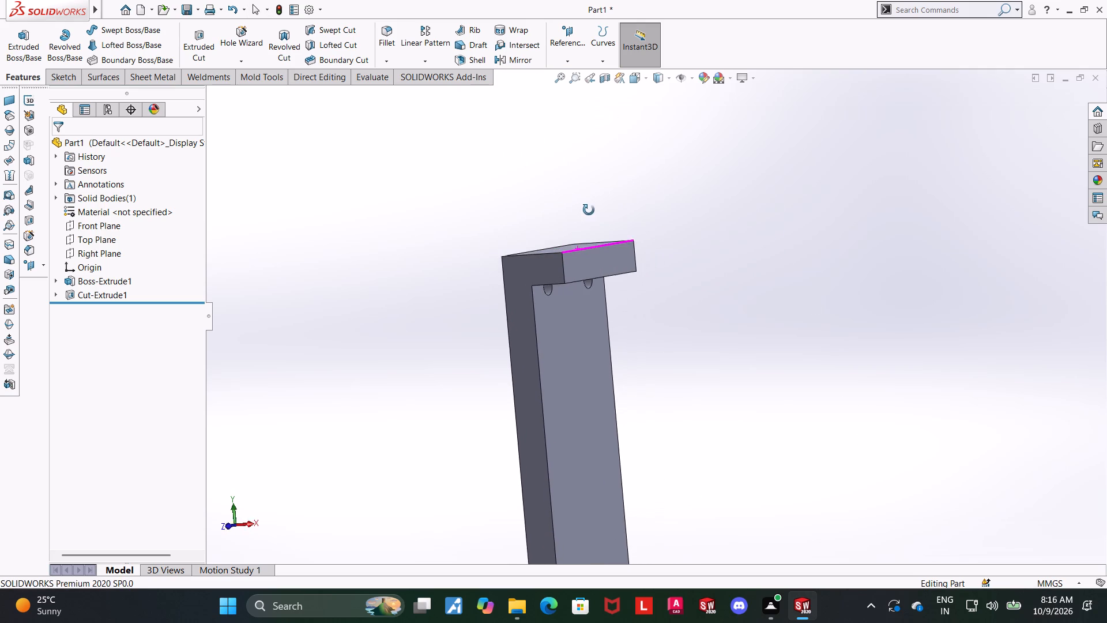
middle_drag(589, 210, 642, 209)
scroll(642, 246, up, 5)
Open the channel's base profile sketch for editing in the Front view and check the top flange's thickness.
click(638, 80)
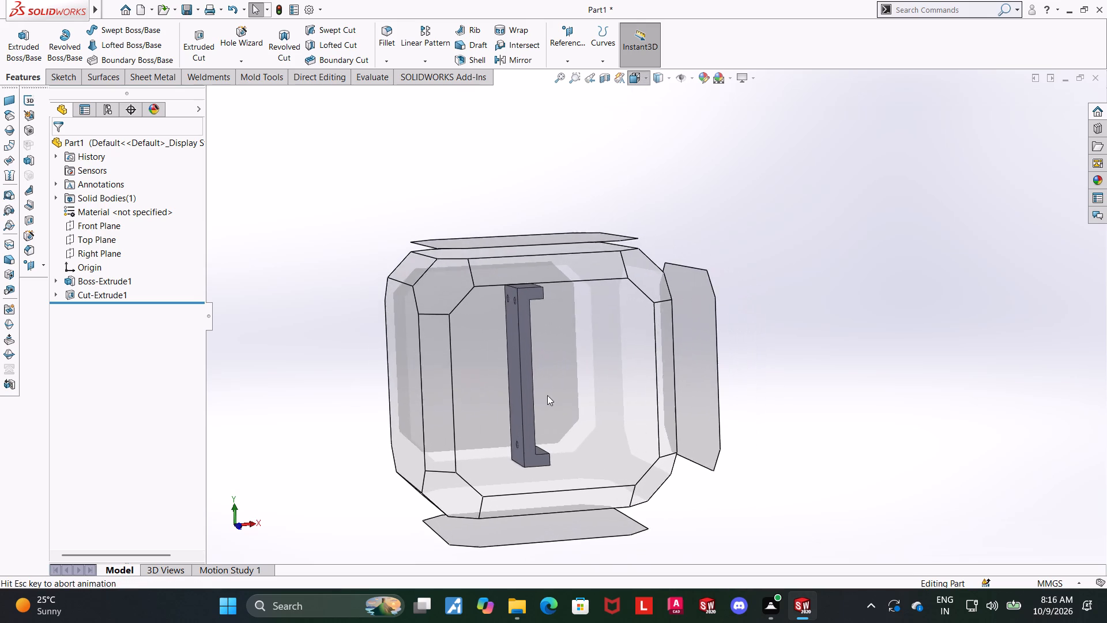
click(543, 386)
click(61, 276)
click(91, 297)
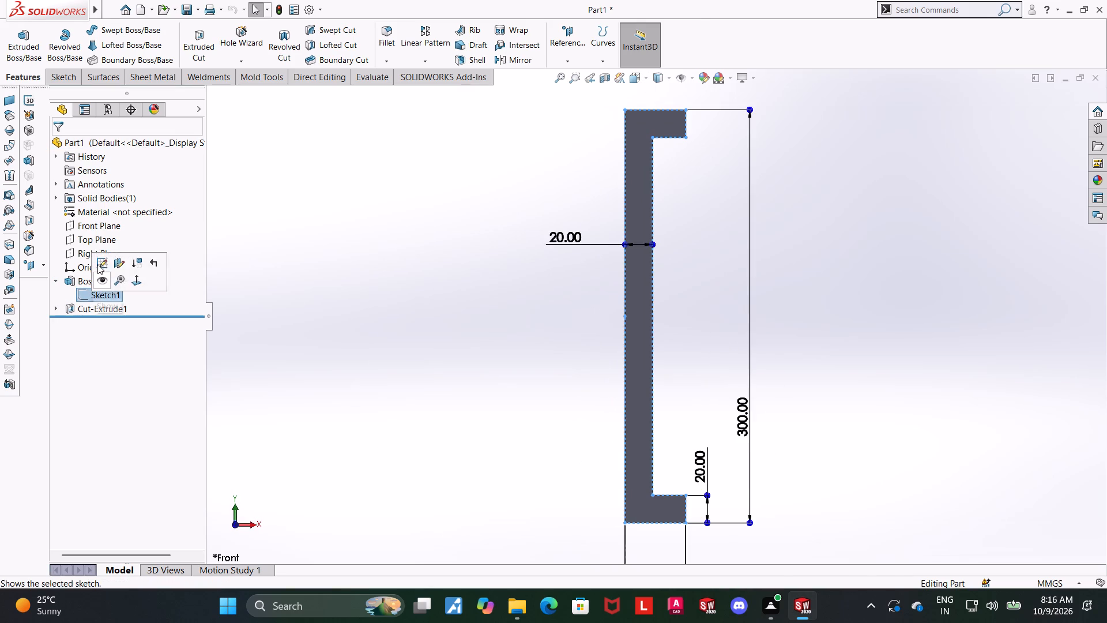
click(97, 264)
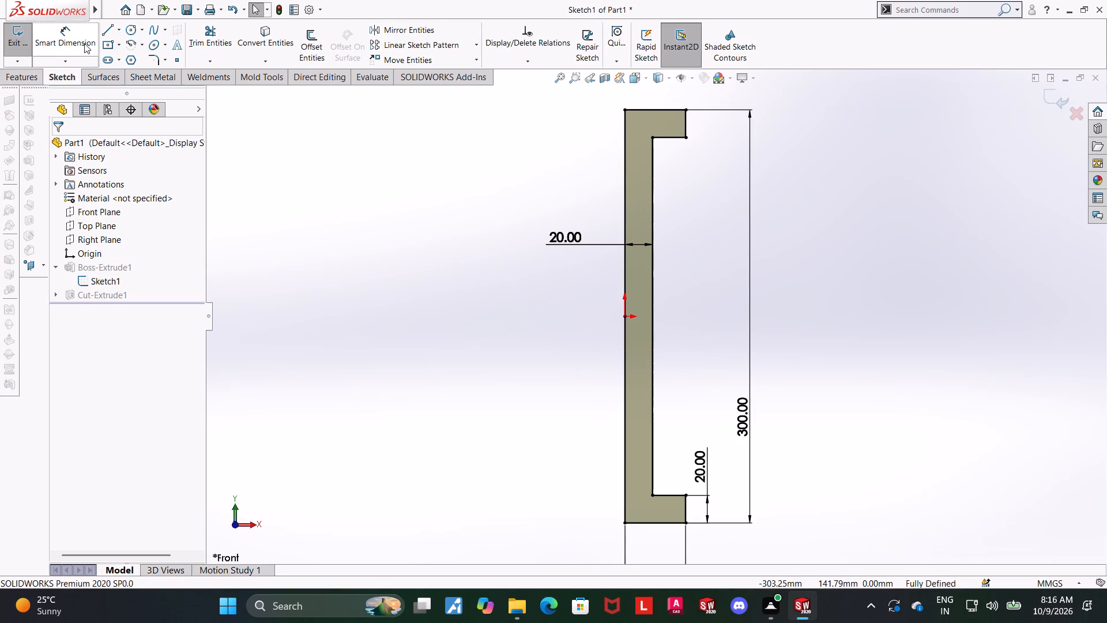
click(84, 43)
click(688, 122)
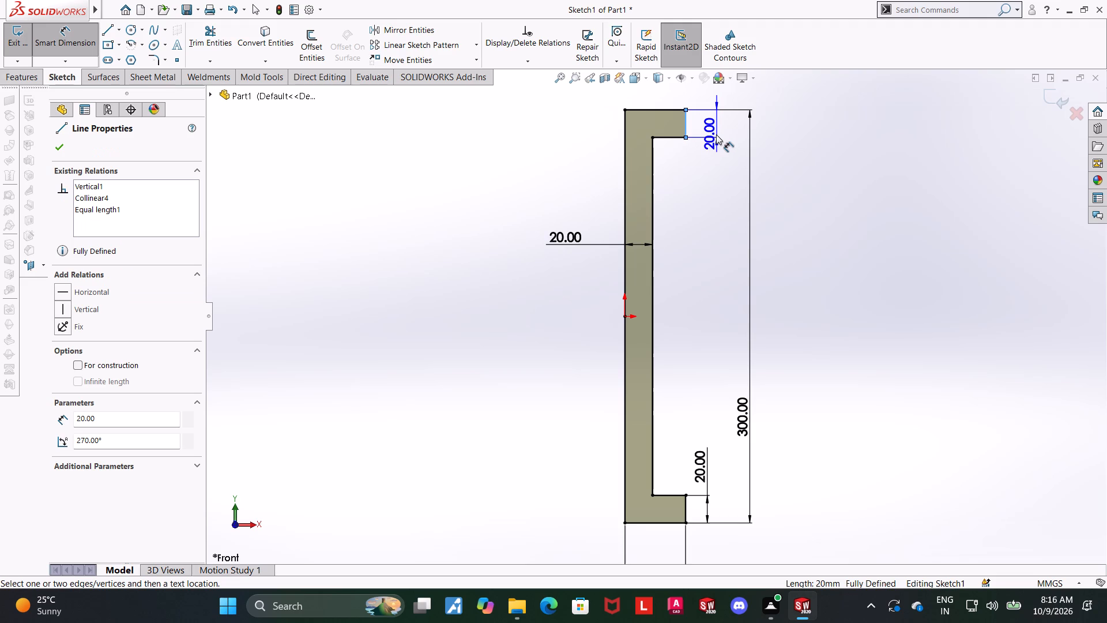
key(Escape)
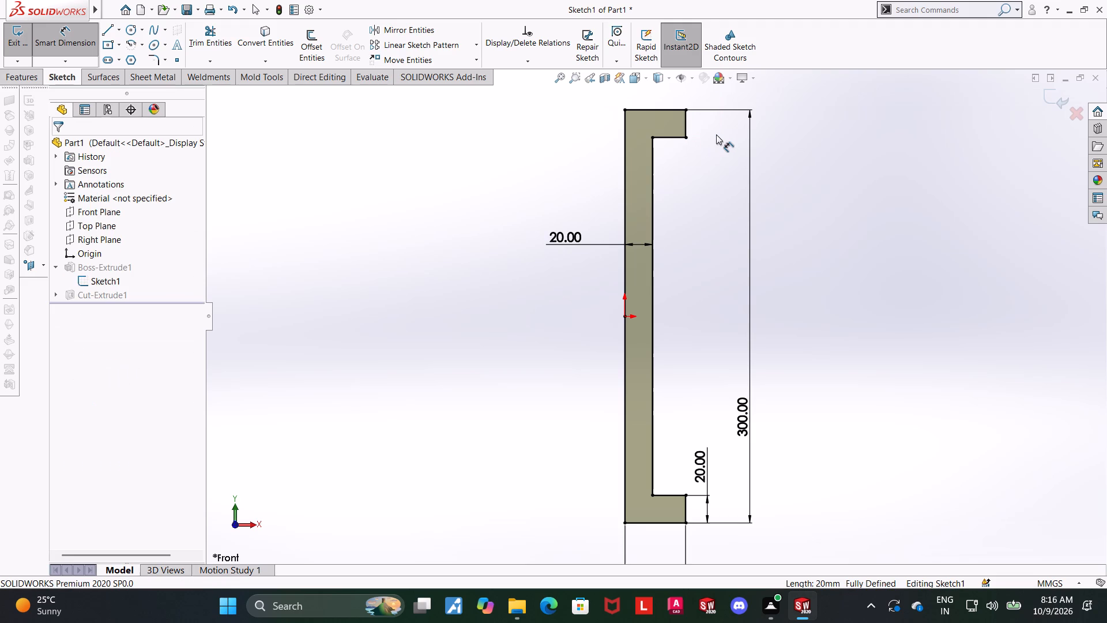
scroll(715, 134, up, 1)
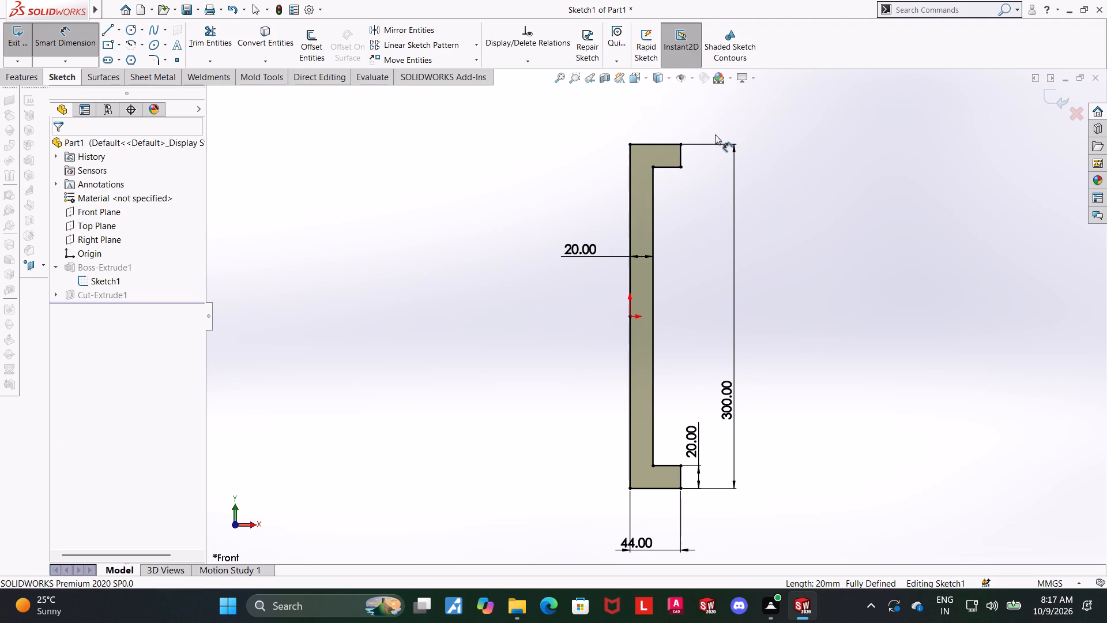
key(Escape)
Examine the profile sketch and extrusion preview around the top flange, and exit the sketch.
scroll(779, 195, up, 2)
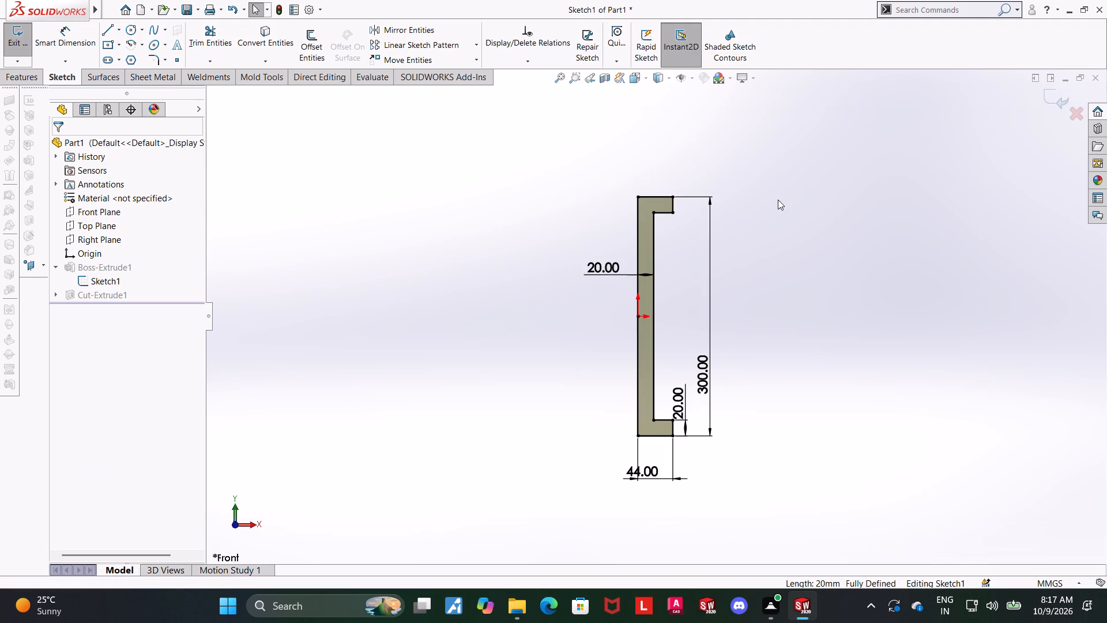
middle_drag(771, 202, 730, 257)
scroll(720, 210, down, 3)
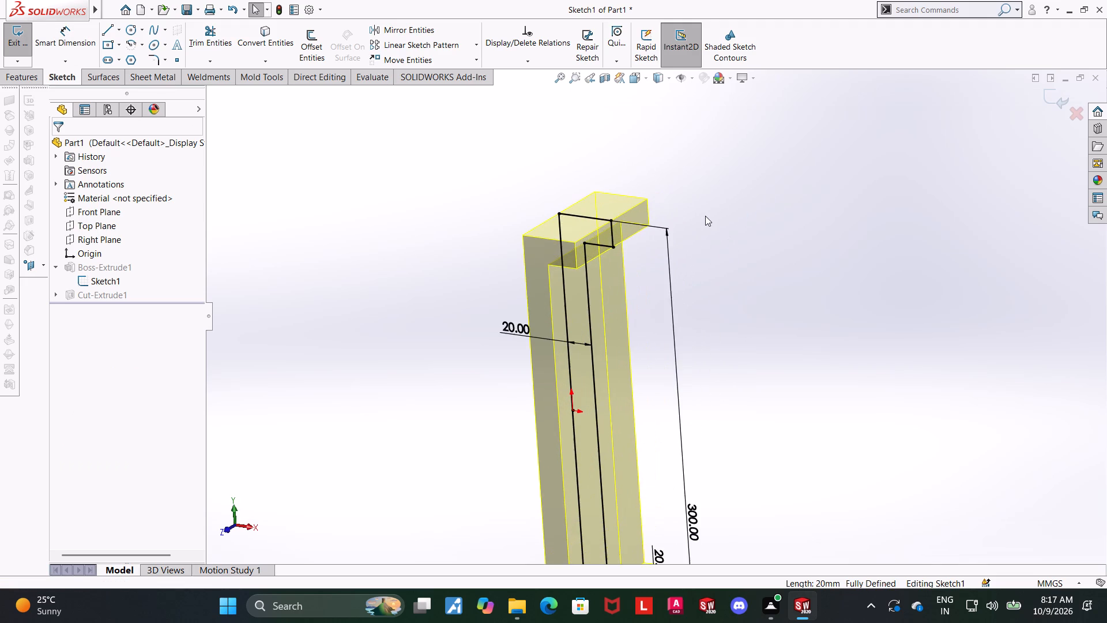
scroll(705, 216, down, 3)
scroll(705, 216, up, 4)
middle_drag(699, 222, 683, 148)
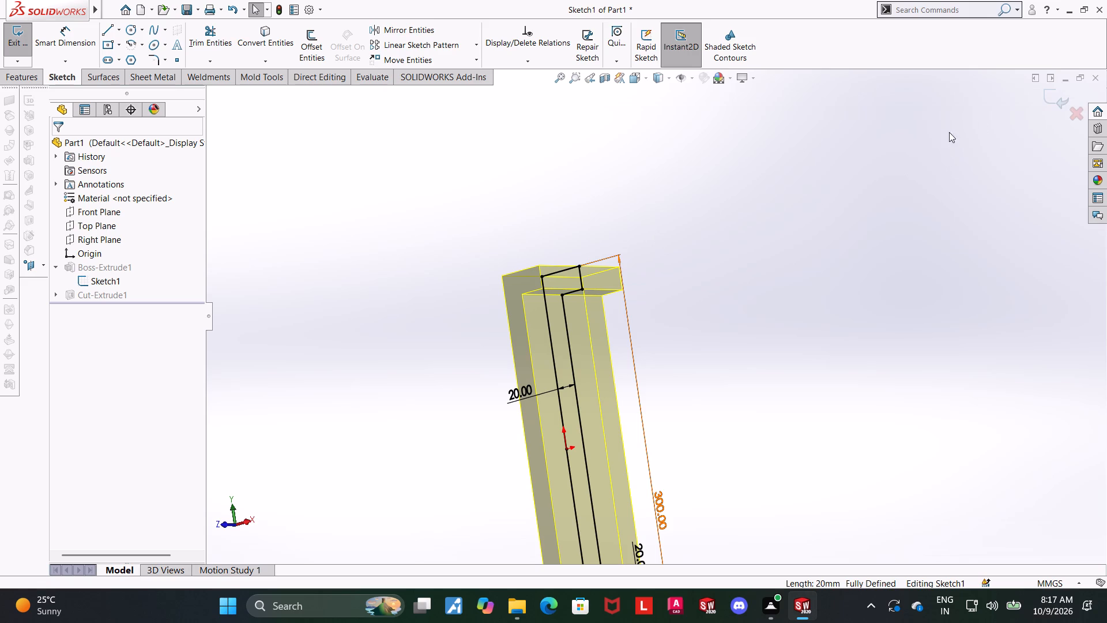
click(1060, 92)
Inspect the channel's inner side, examining how the two upper holes meet the top flange.
scroll(791, 282, up, 4)
middle_drag(739, 314, 721, 324)
scroll(666, 306, down, 2)
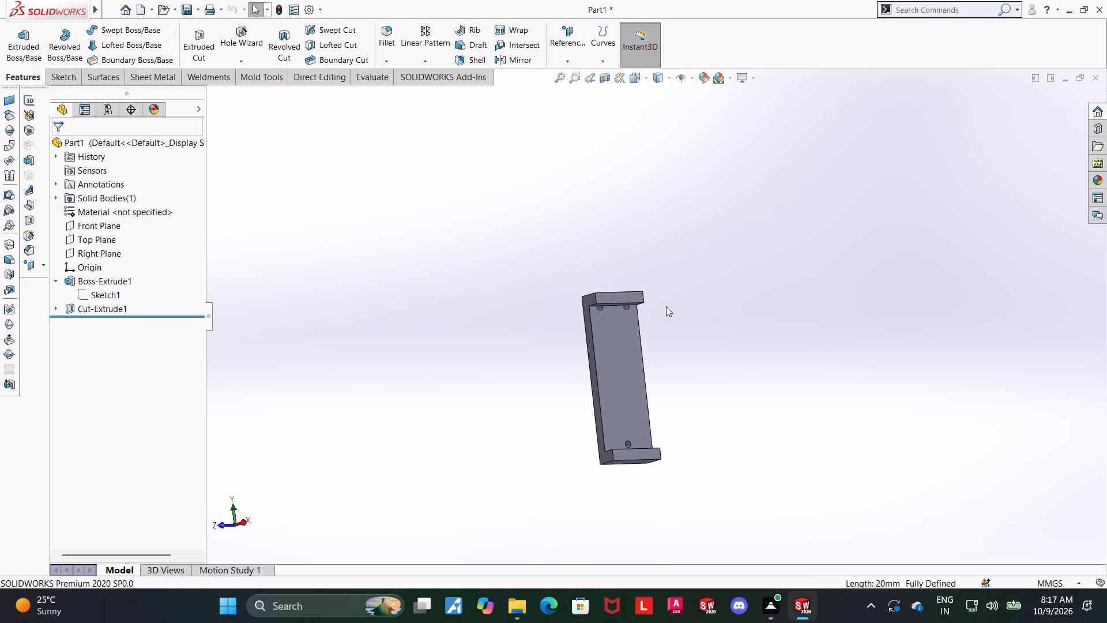
scroll(666, 306, down, 5)
scroll(798, 352, up, 6)
scroll(525, 468, down, 4)
middle_drag(567, 435, 573, 451)
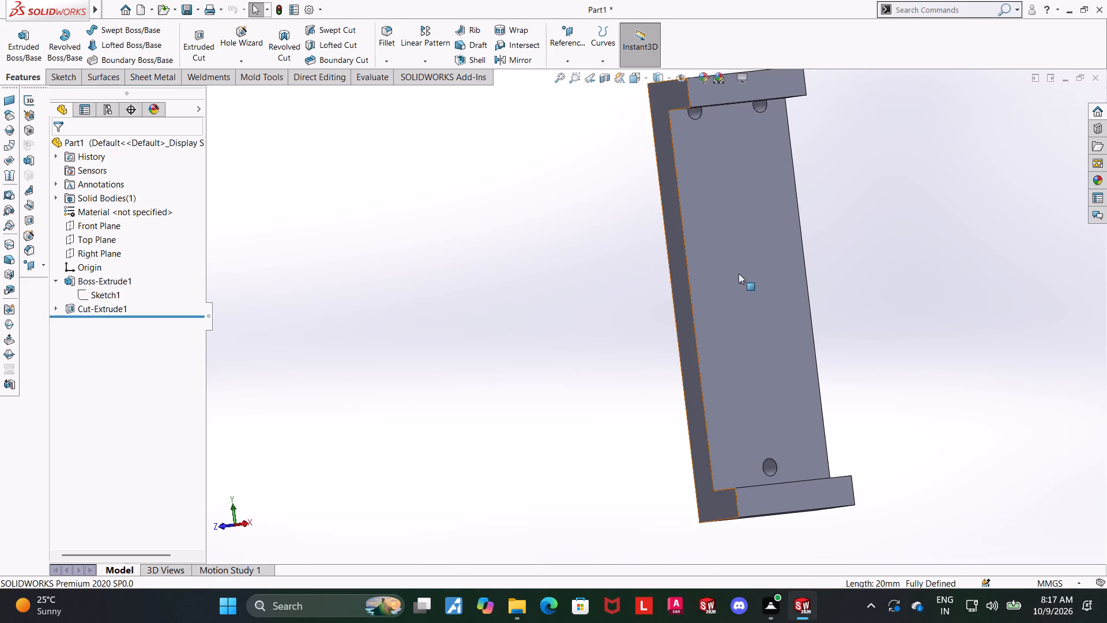
scroll(750, 128, up, 4)
scroll(755, 128, down, 2)
scroll(732, 208, down, 1)
scroll(731, 227, up, 1)
middle_drag(731, 227, 714, 234)
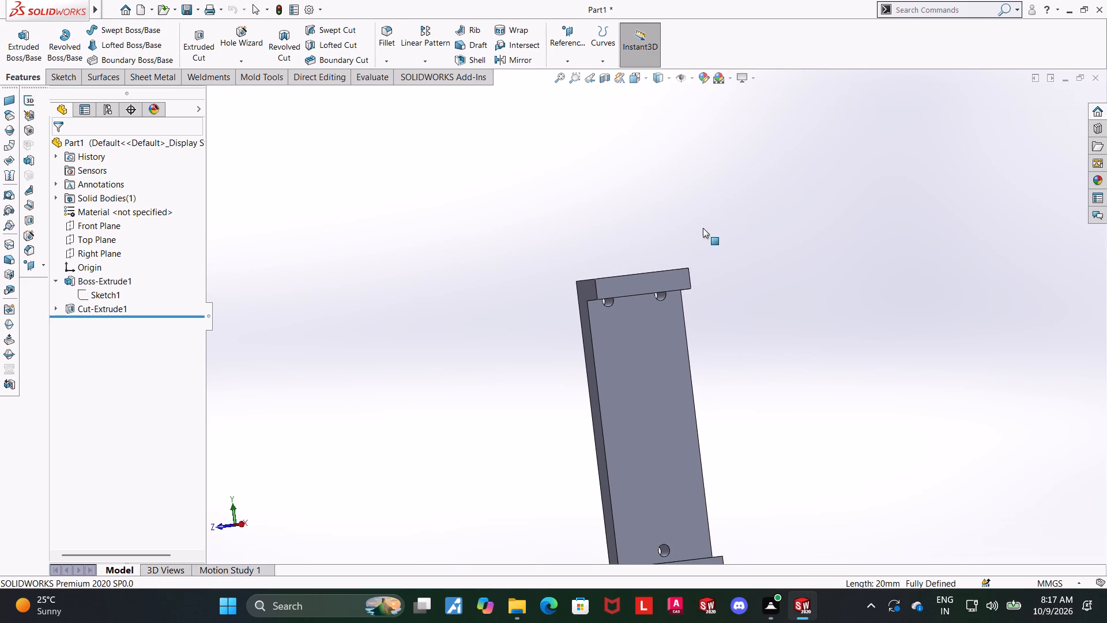
scroll(650, 271, down, 3)
middle_drag(780, 397, 766, 411)
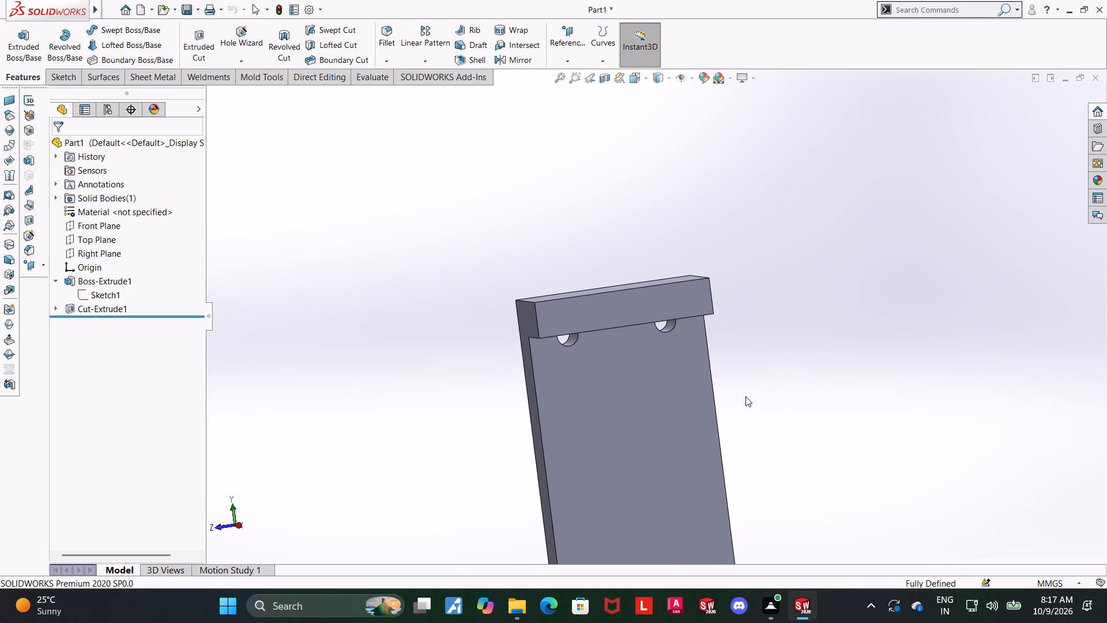
Examine the web's holes from both sides and review the hole sketch's position and diameter dimensions.
scroll(713, 393, up, 3)
middle_drag(698, 393, 721, 396)
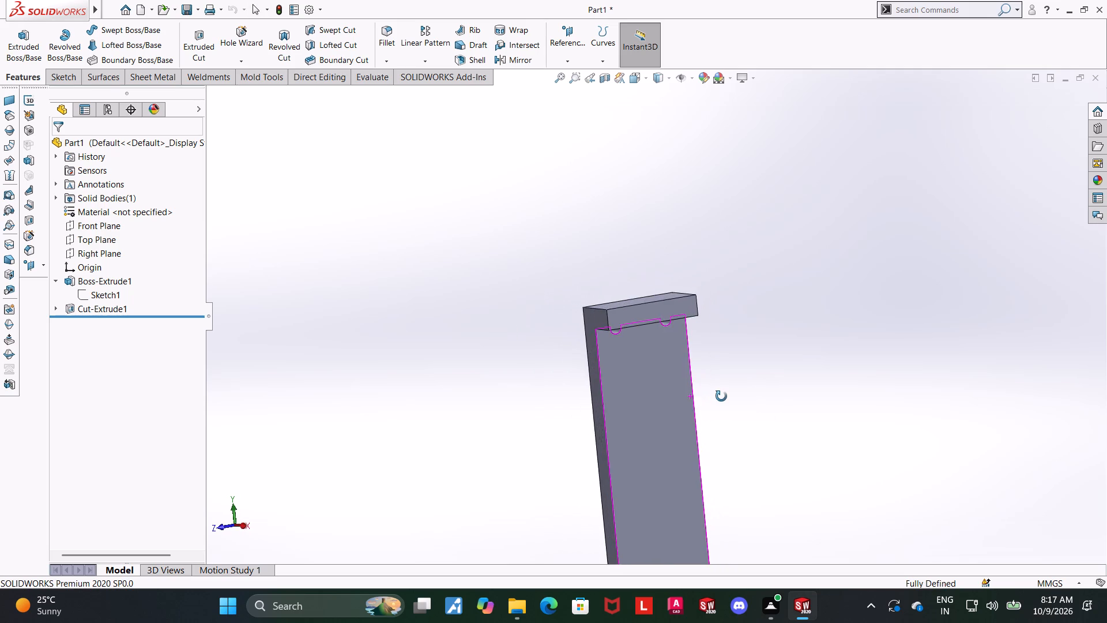
middle_drag(721, 396, 808, 389)
middle_drag(534, 404, 682, 362)
scroll(645, 331, up, 1)
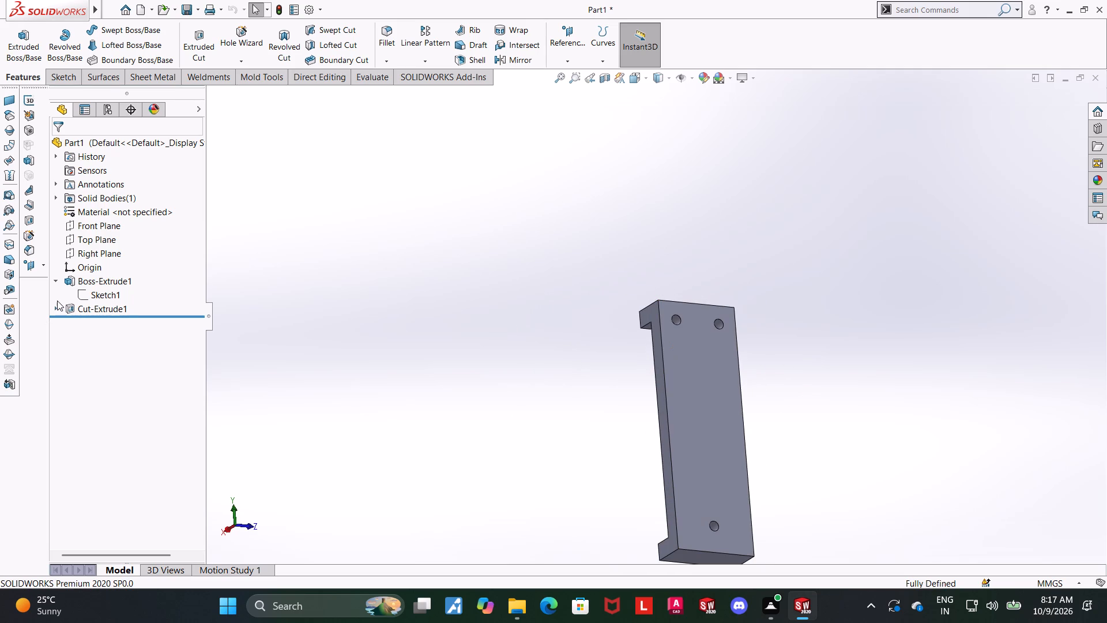
click(57, 301)
click(61, 309)
click(111, 325)
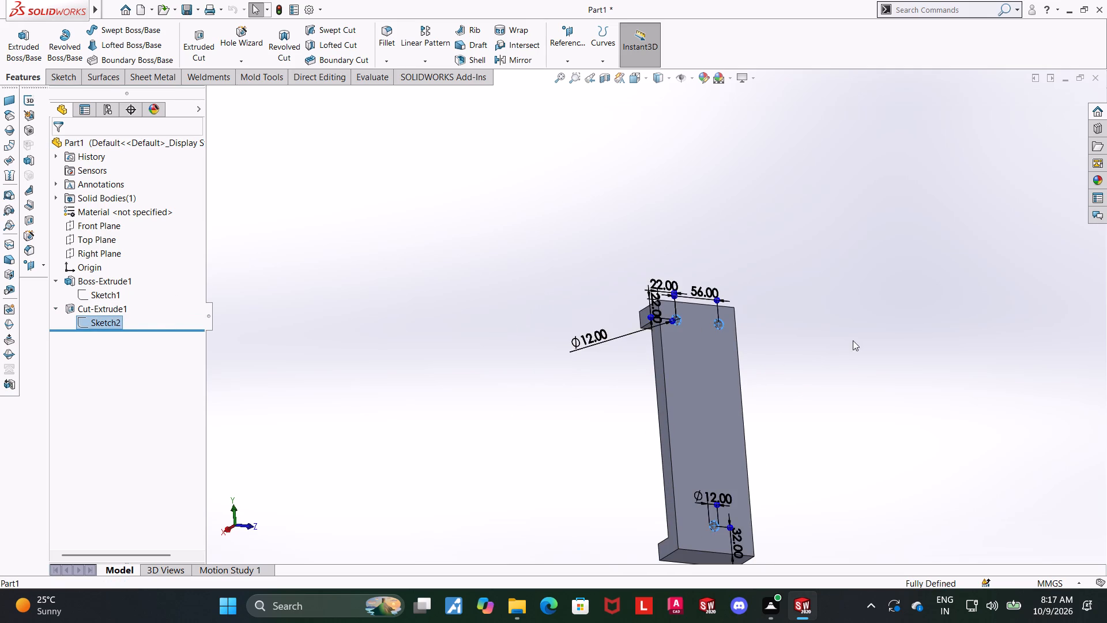
scroll(861, 314, up, 1)
middle_drag(856, 318, 833, 336)
scroll(793, 317, down, 4)
middle_drag(787, 335, 760, 379)
scroll(492, 322, down, 2)
scroll(524, 373, up, 1)
scroll(636, 291, down, 2)
middle_drag(808, 311, 804, 317)
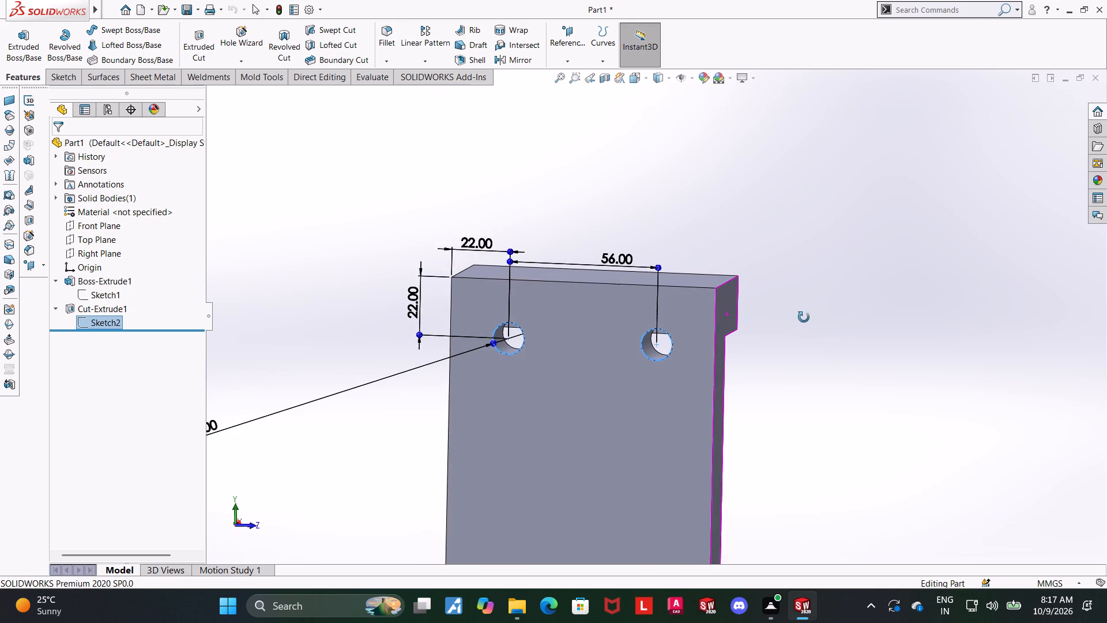
middle_drag(804, 317, 804, 318)
scroll(517, 377, up, 3)
scroll(529, 361, down, 2)
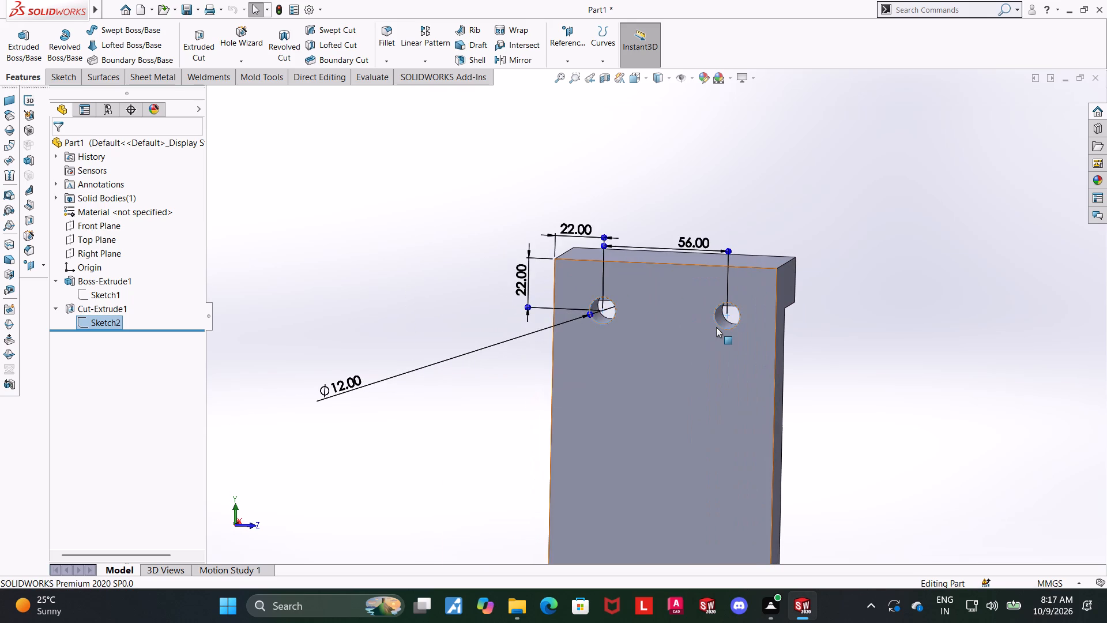
scroll(716, 327, down, 1)
click(322, 323)
scroll(349, 325, up, 4)
middle_drag(748, 362, 676, 341)
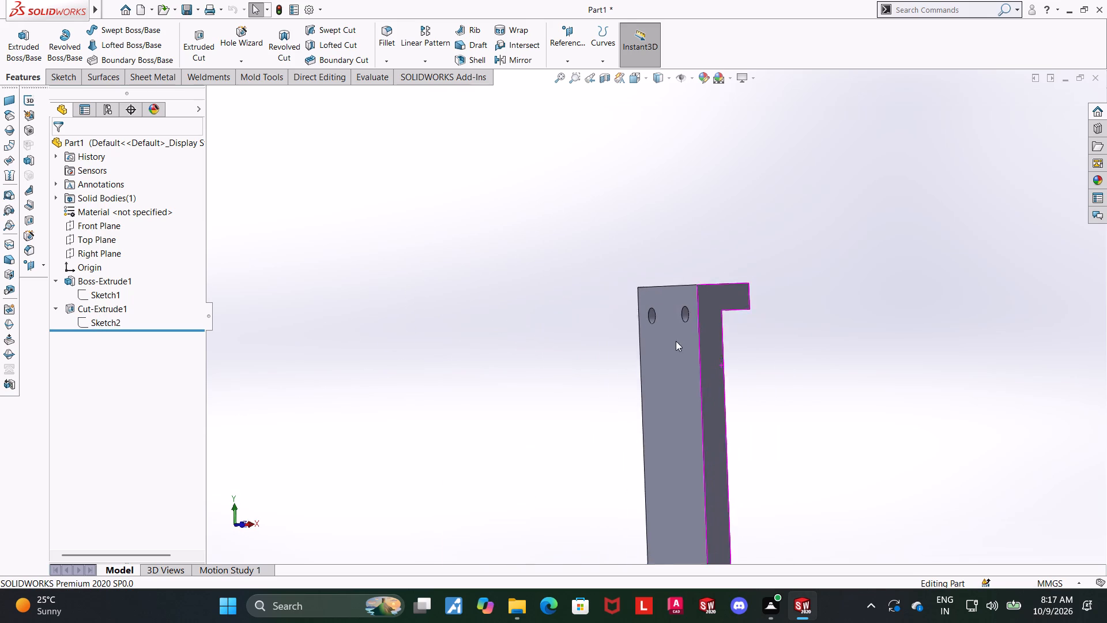
middle_drag(676, 341, 679, 343)
Edit the web's hole cut and change its end condition to Through All.
click(66, 309)
click(78, 273)
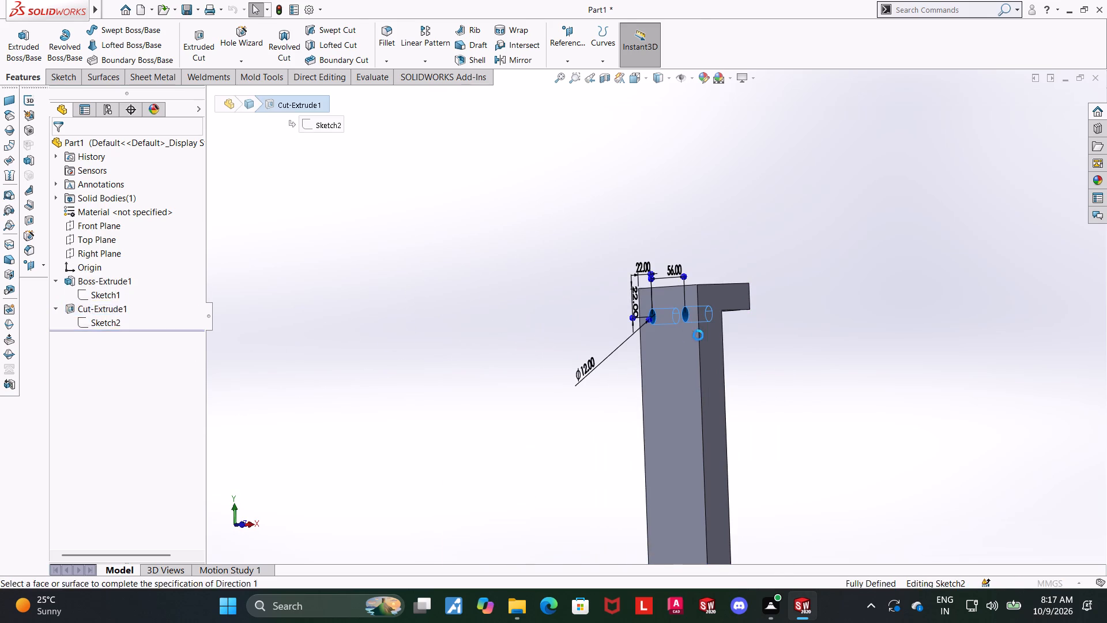
middle_drag(777, 335, 737, 339)
scroll(811, 297, down, 2)
middle_drag(846, 332, 786, 339)
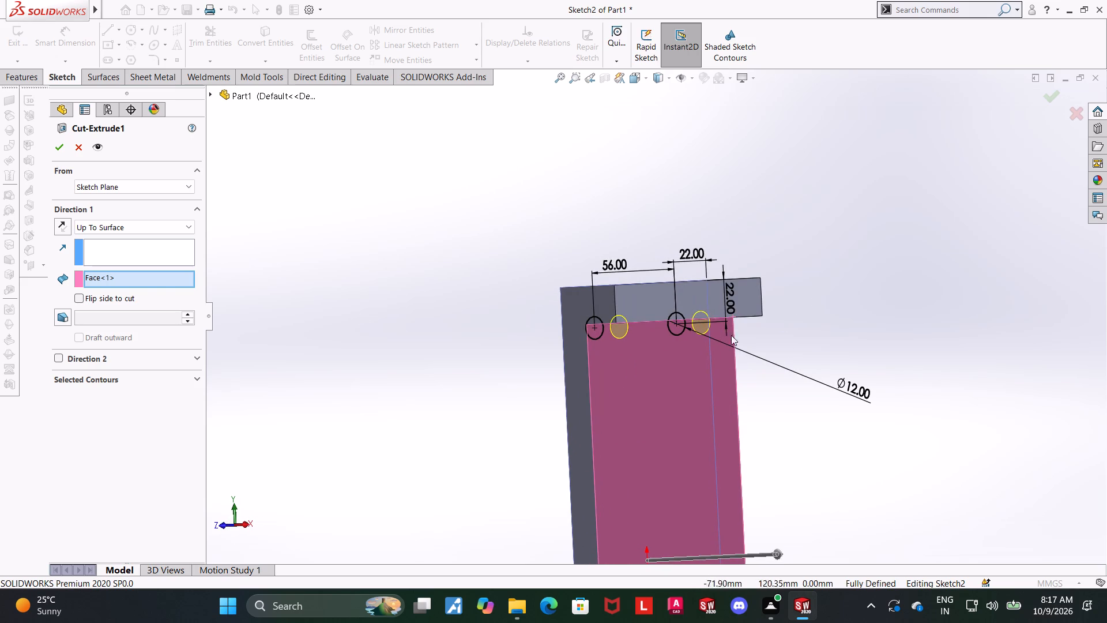
click(110, 232)
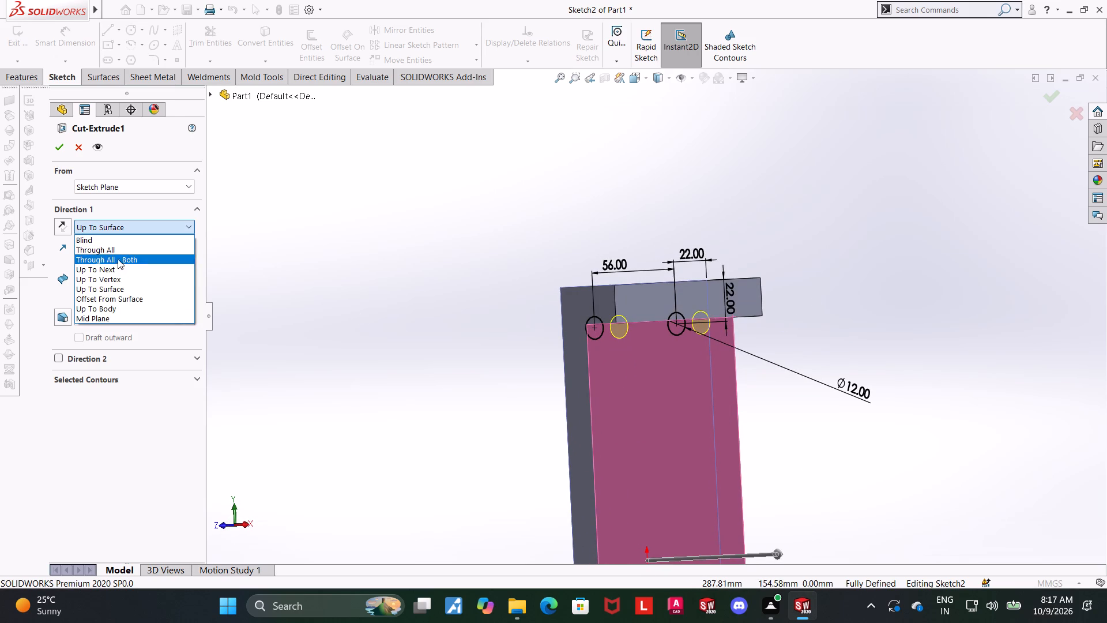
click(113, 275)
click(112, 224)
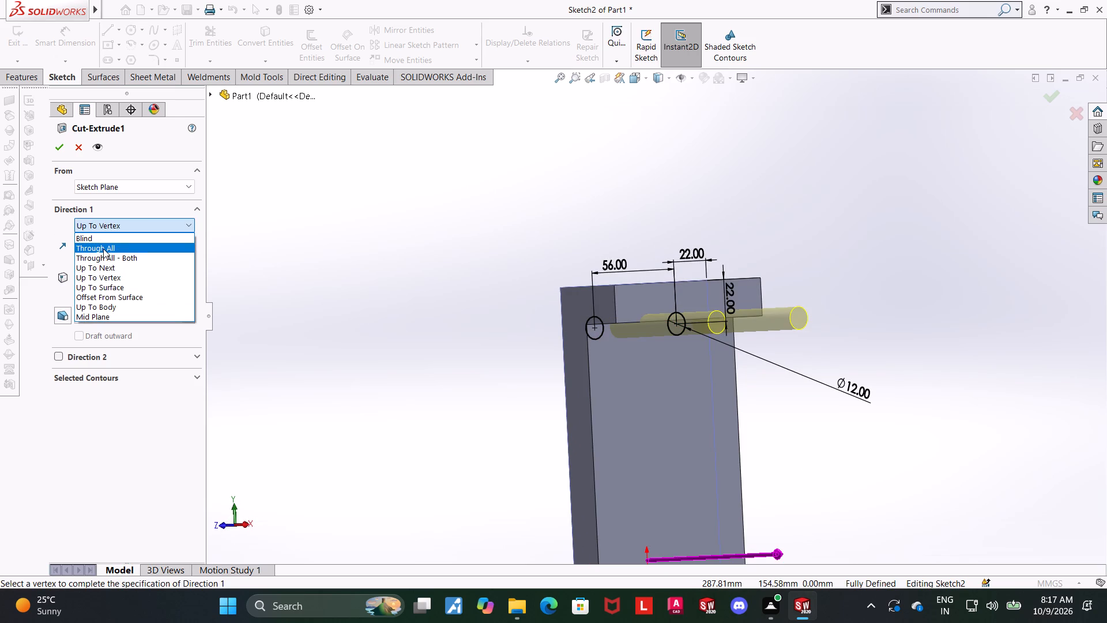
click(60, 153)
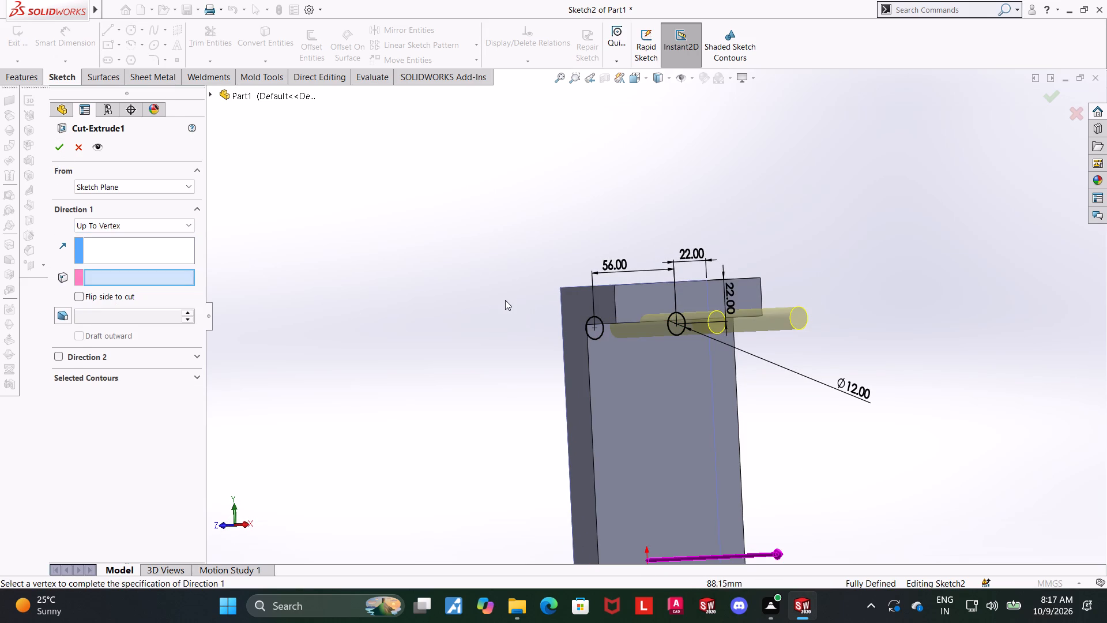
click(505, 300)
key(Escape)
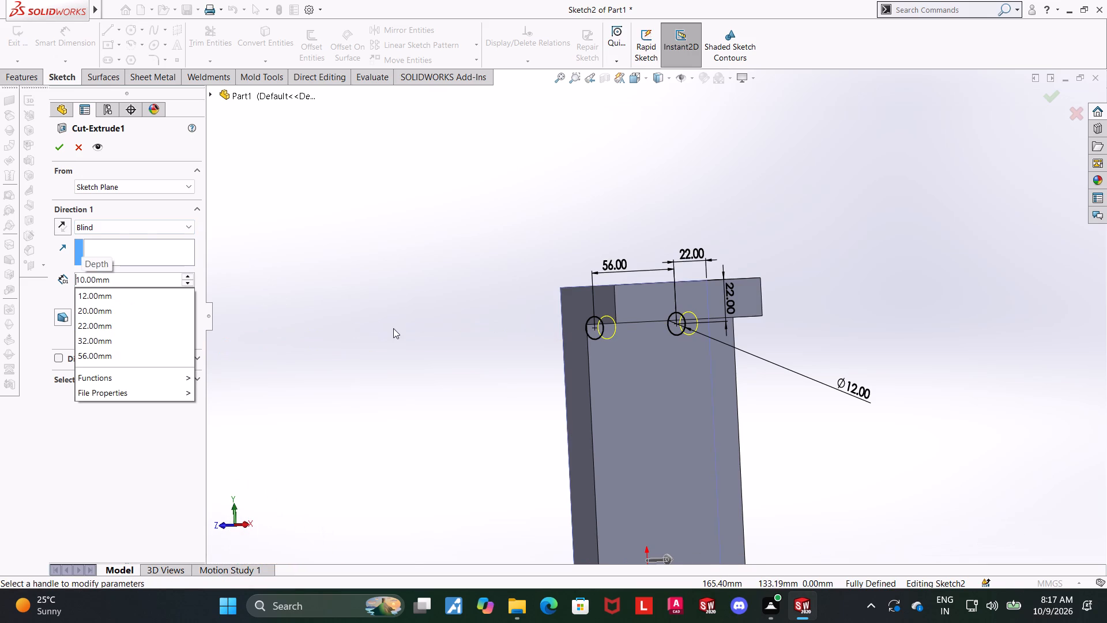
click(234, 276)
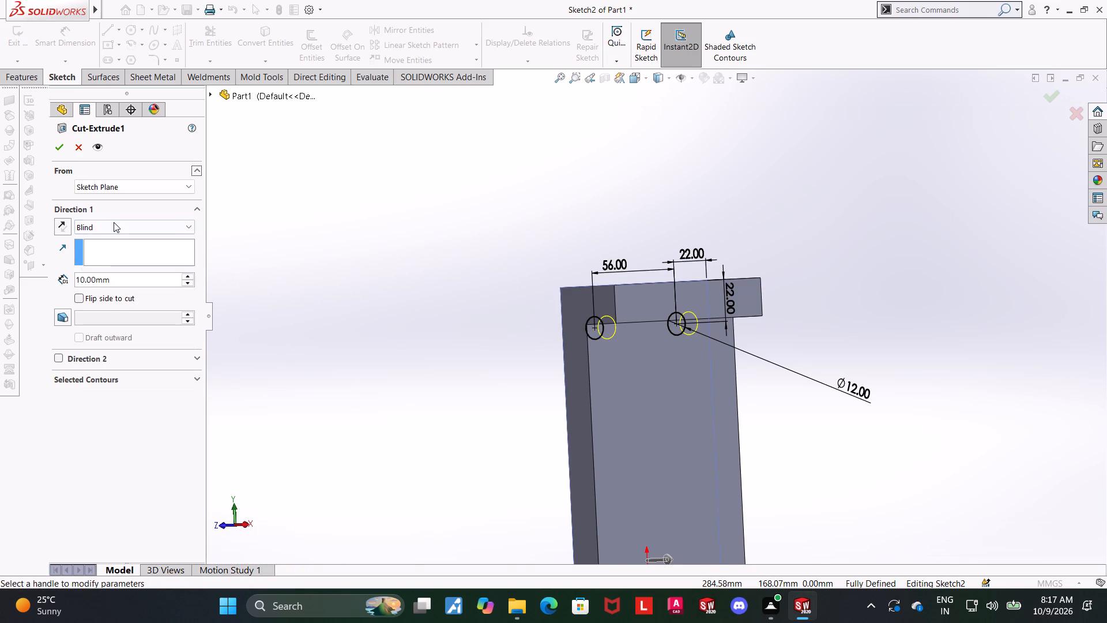
click(114, 222)
click(96, 247)
double_click(65, 156)
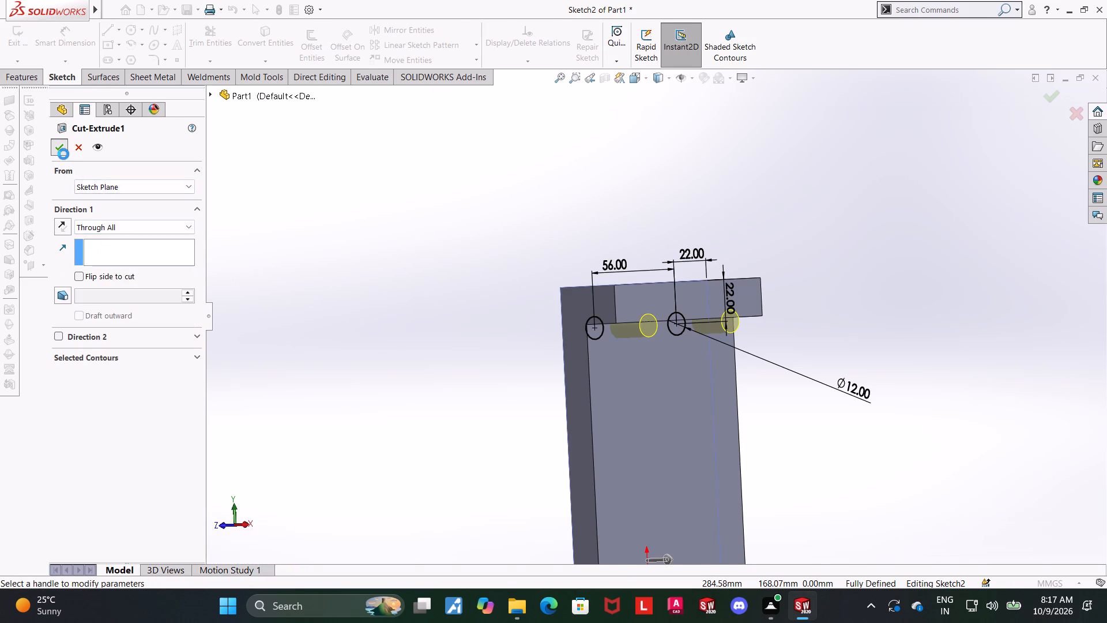
Inspect how the hole cut passes through the web and along the top flange, including from an isometric view.
scroll(823, 399, up, 3)
middle_drag(797, 401, 781, 261)
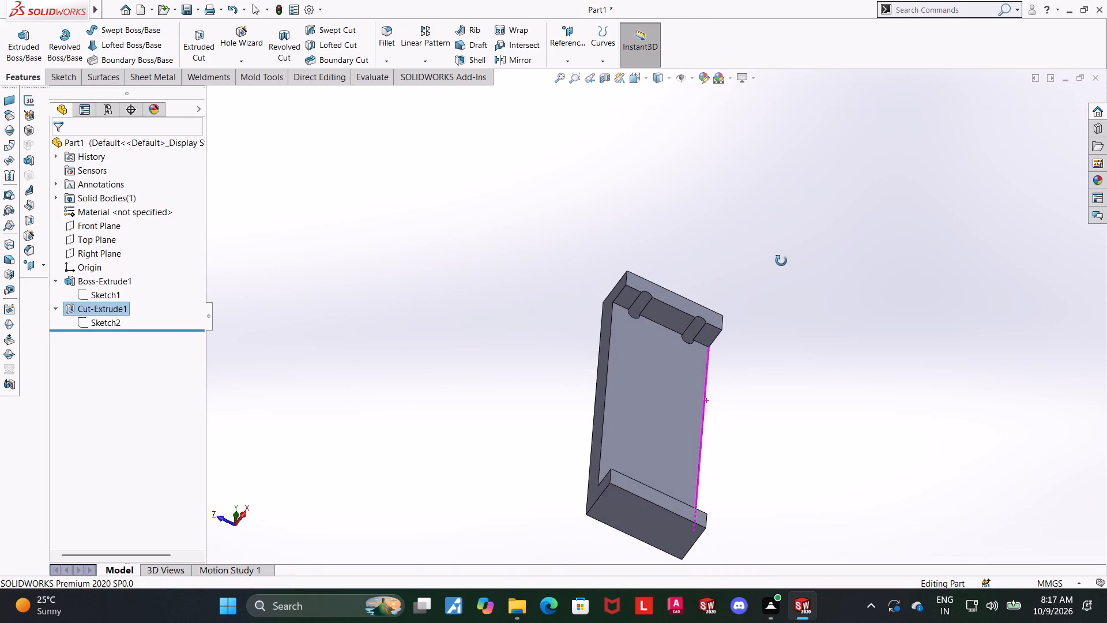
middle_drag(781, 261, 817, 464)
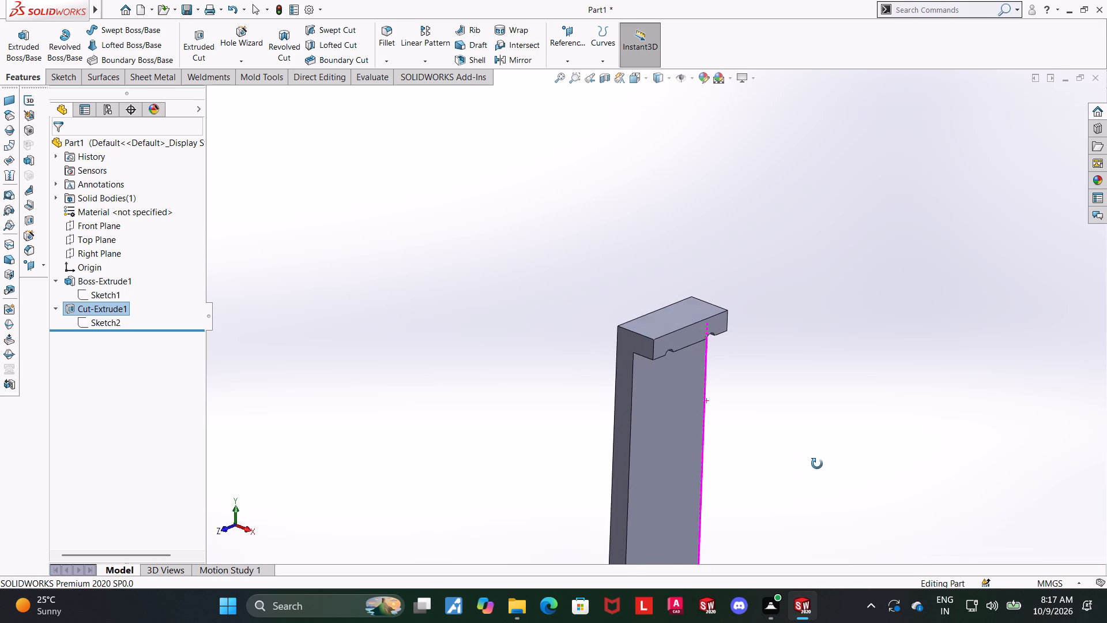
middle_drag(817, 464, 835, 457)
key(ctrl+7)
scroll(790, 464, up, 4)
scroll(683, 466, up, 1)
middle_drag(684, 460, 728, 399)
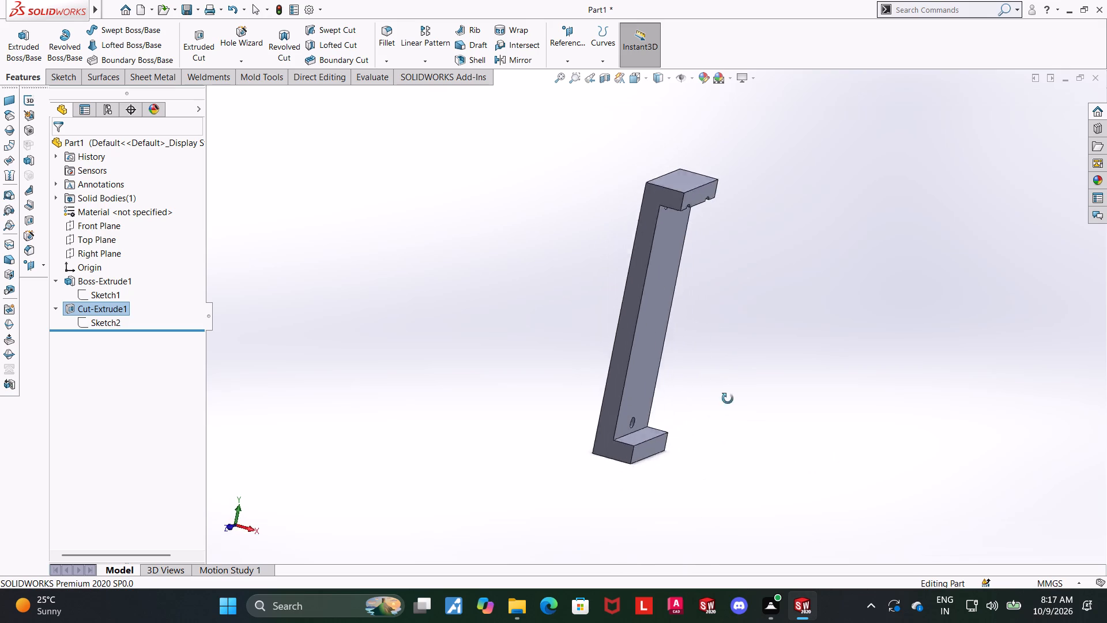
middle_drag(728, 399, 771, 429)
click(643, 80)
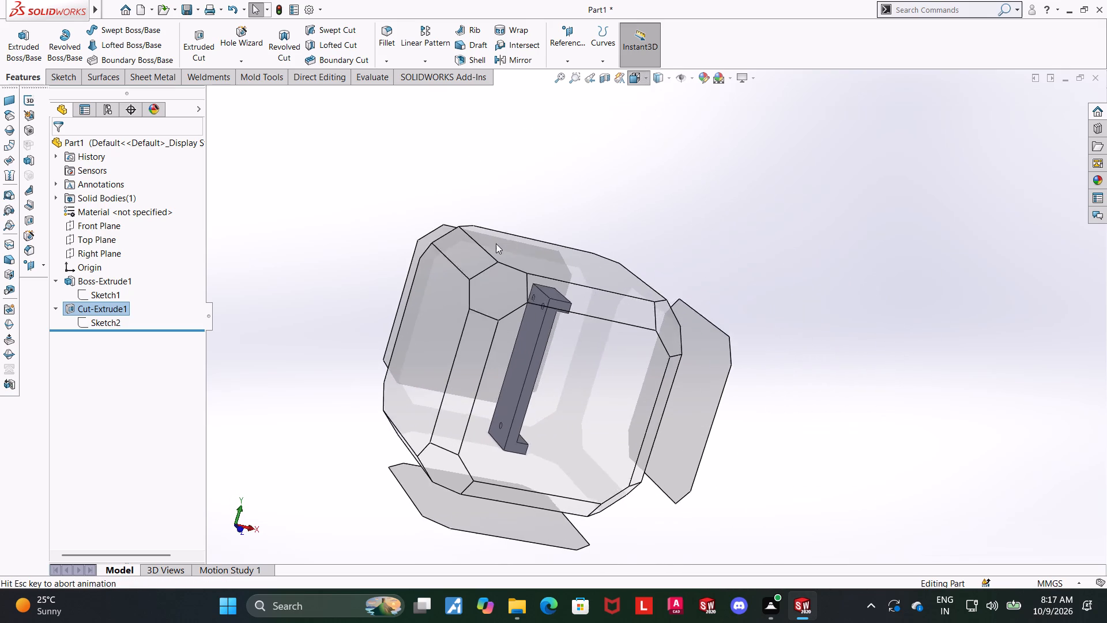
click(475, 307)
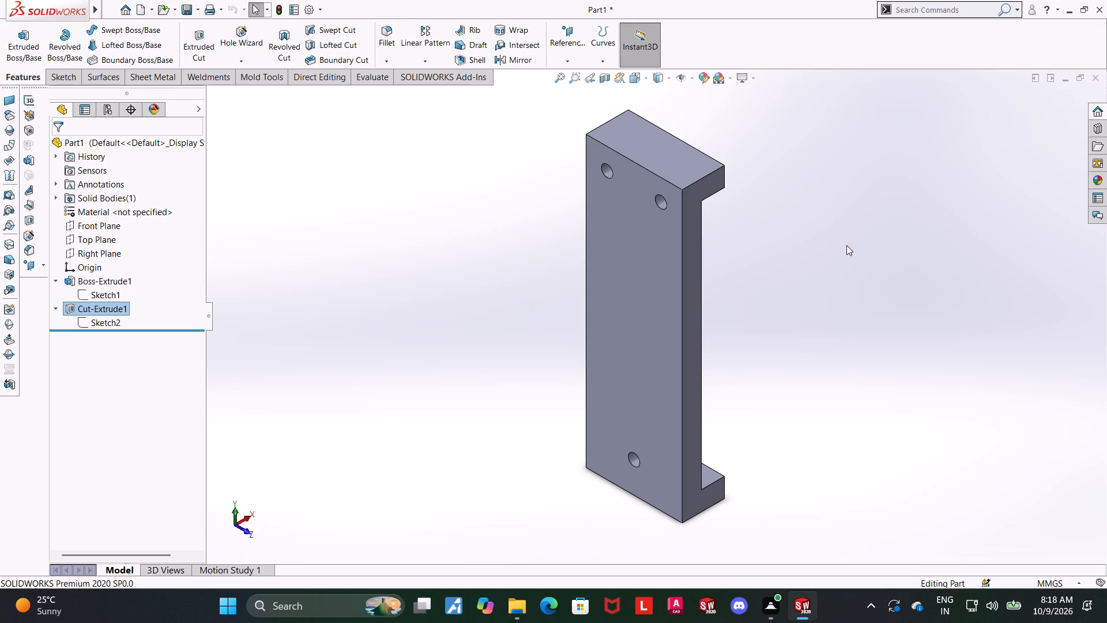
scroll(832, 240, up, 1)
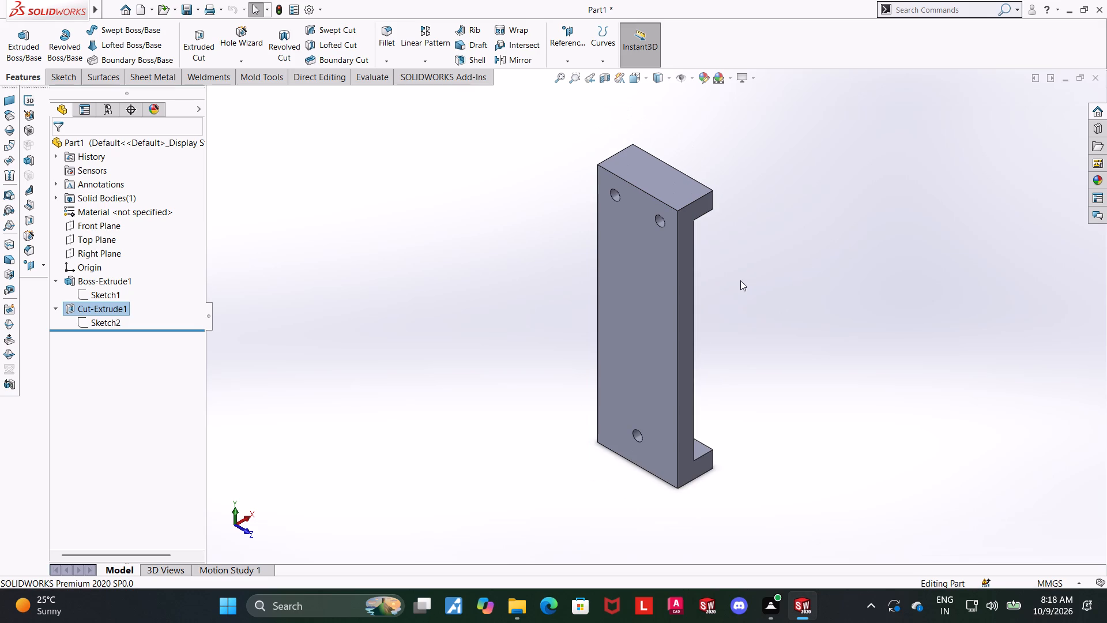
Orient the view normal to the Front Plane and stretch the plane's boundary outward well beyond the web's outer face.
click(67, 224)
click(131, 209)
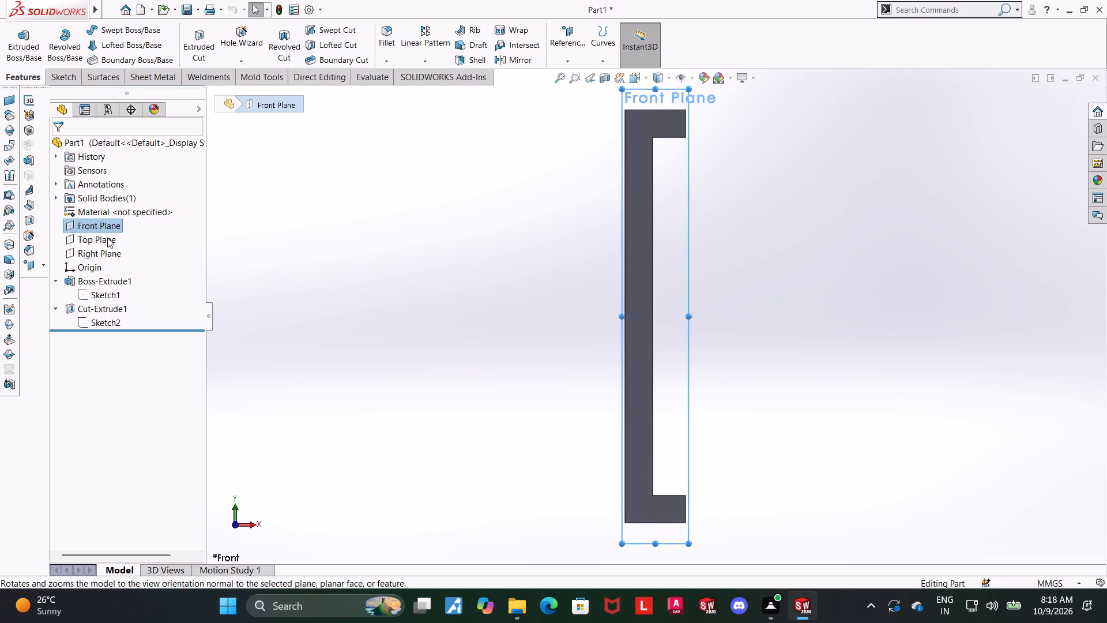
scroll(502, 210, up, 2)
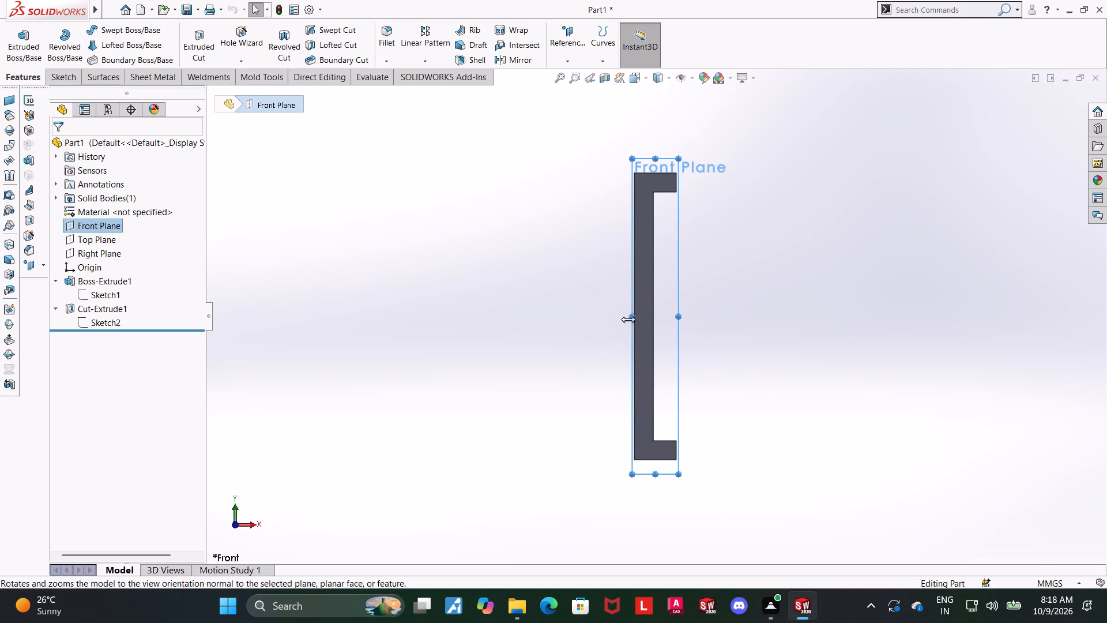
drag(630, 317, 293, 275)
double_click(293, 274)
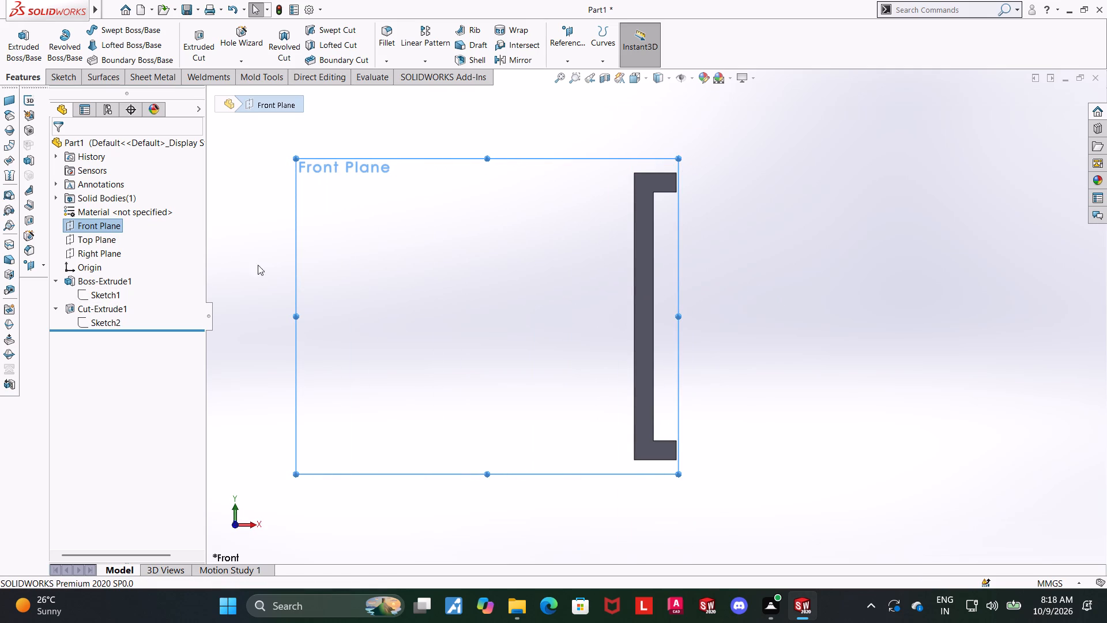
On a new Front Plane sketch, draw an L-shaped line pair from the web's outer face, about 299 mm horizontal and 104 mm upward.
click(115, 222)
click(118, 209)
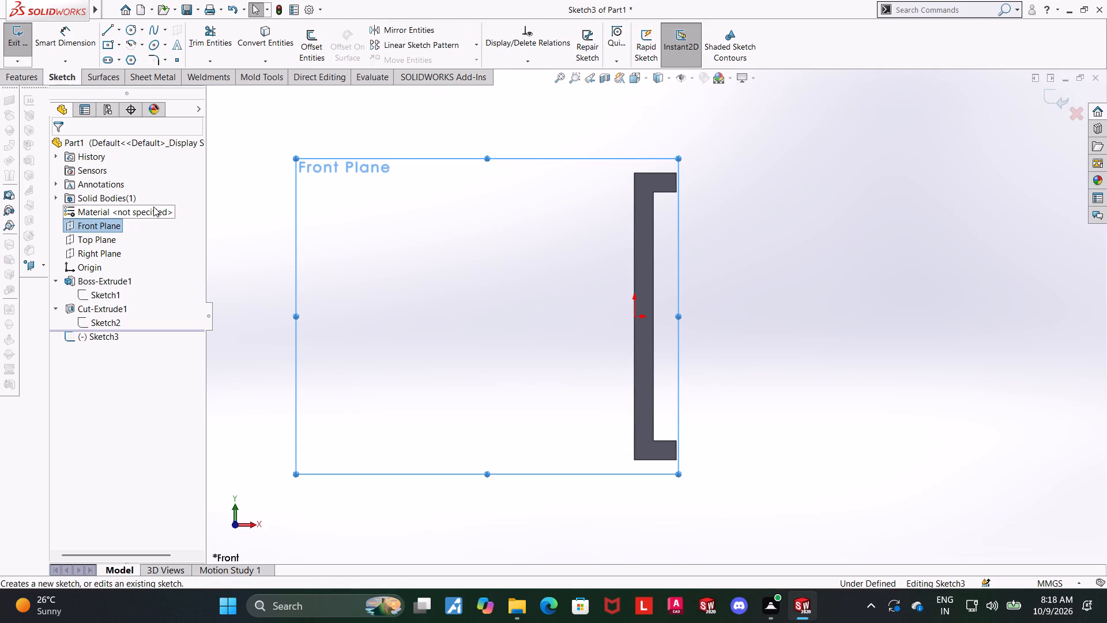
click(103, 31)
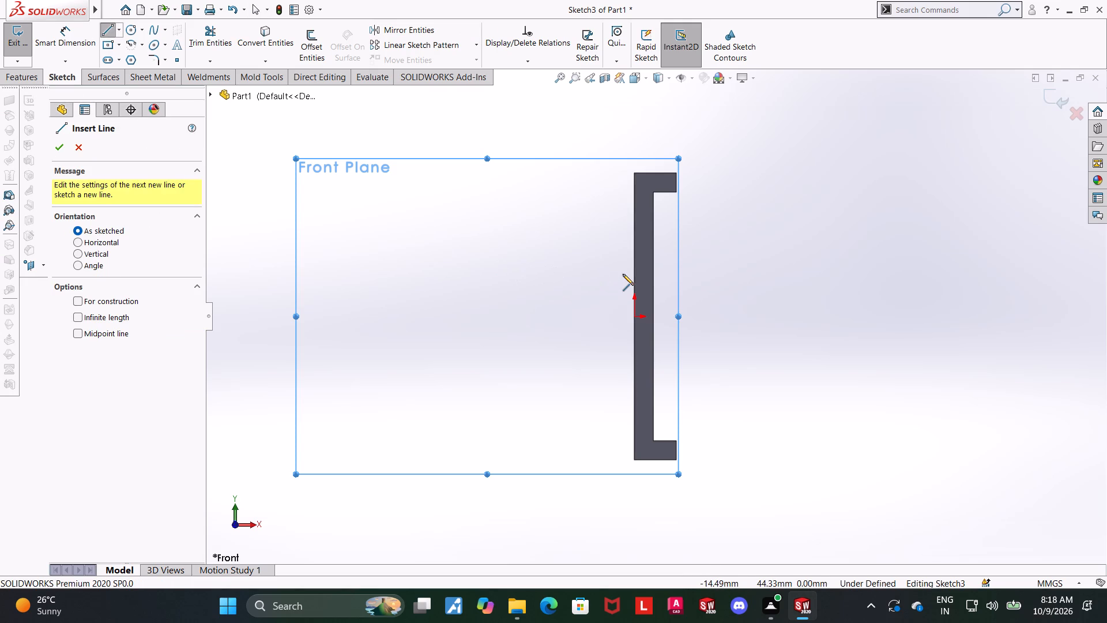
click(635, 281)
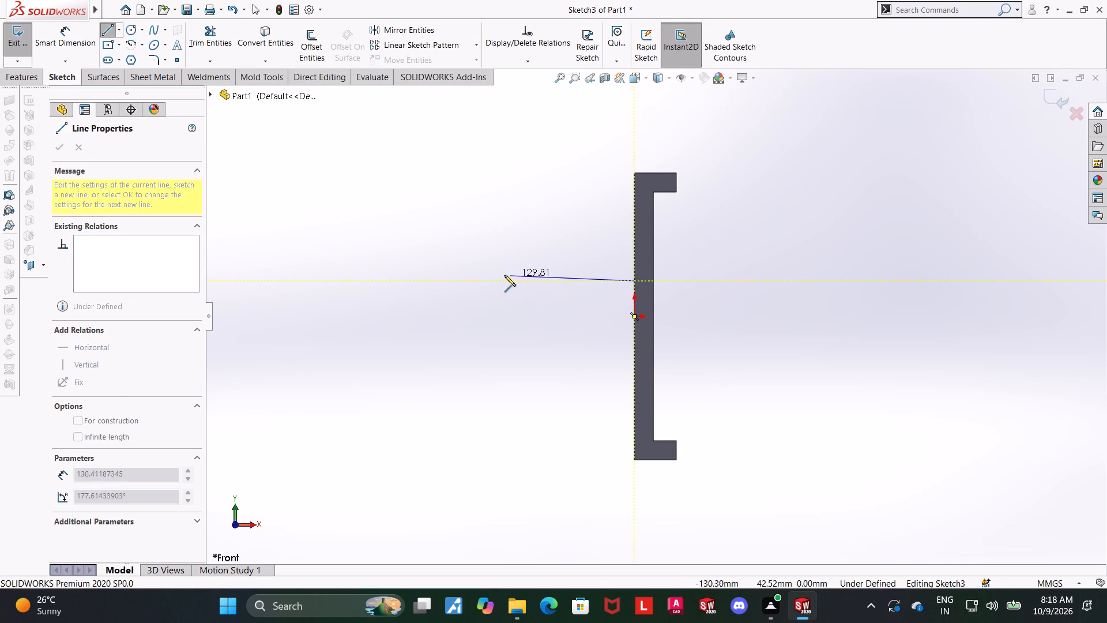
click(349, 282)
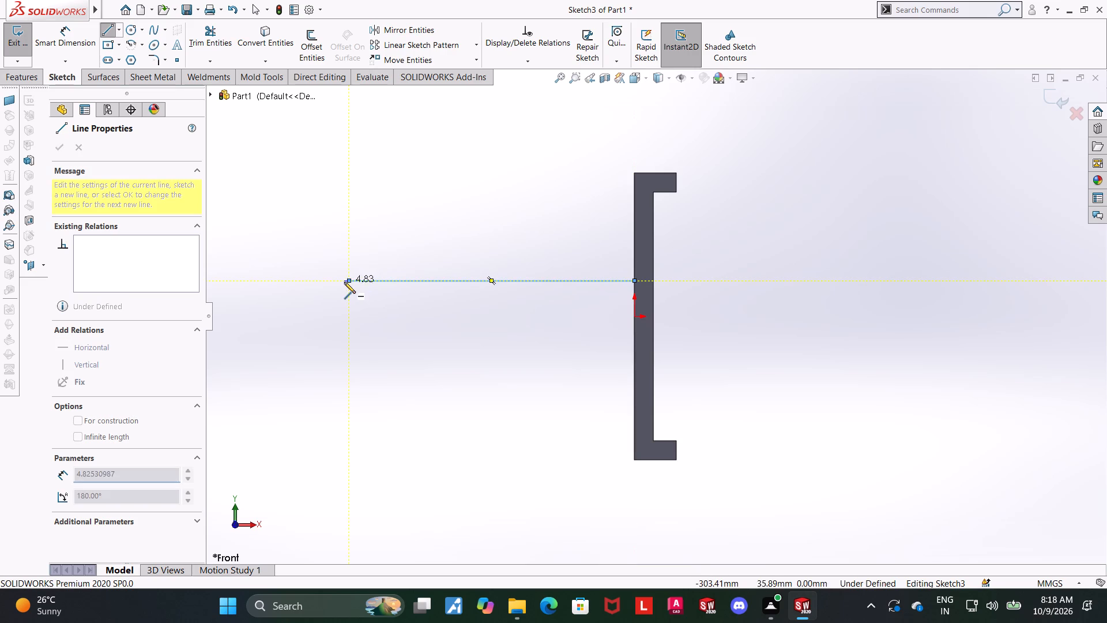
click(347, 182)
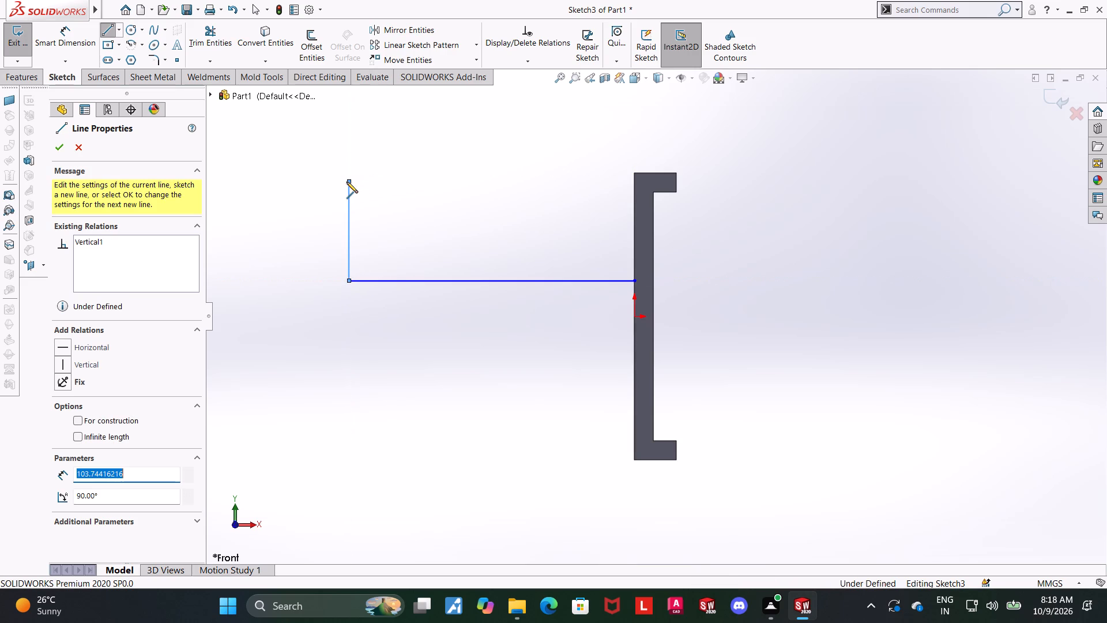
key(Escape)
key(Escape)
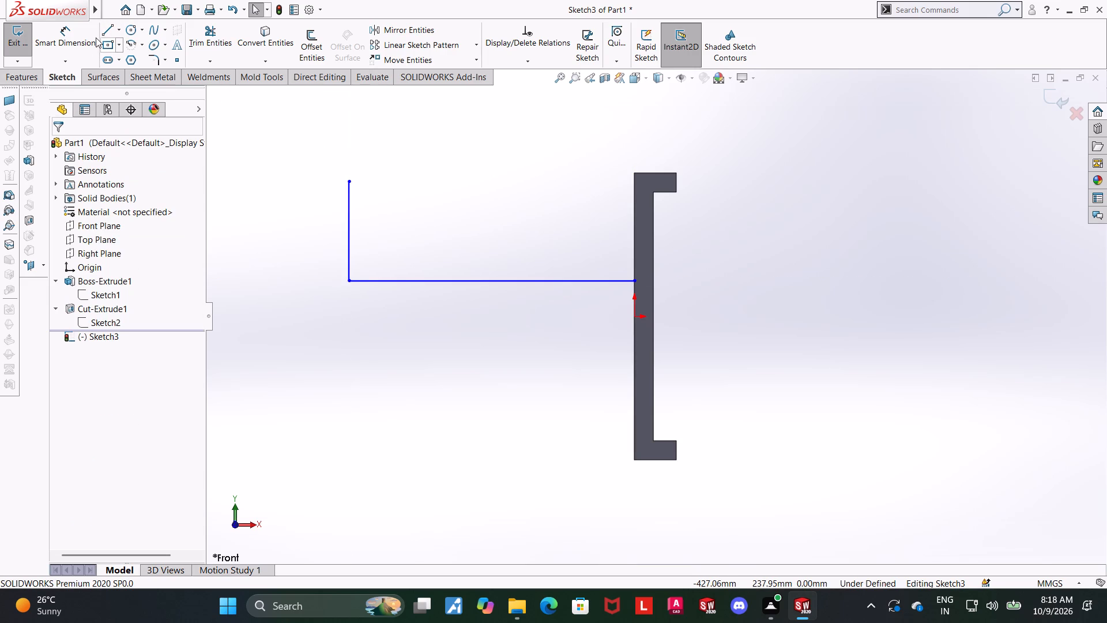
Sketch a second L-shaped line pair just below the first, about 330 mm outward from the web and about 83 mm upward.
click(106, 32)
click(634, 292)
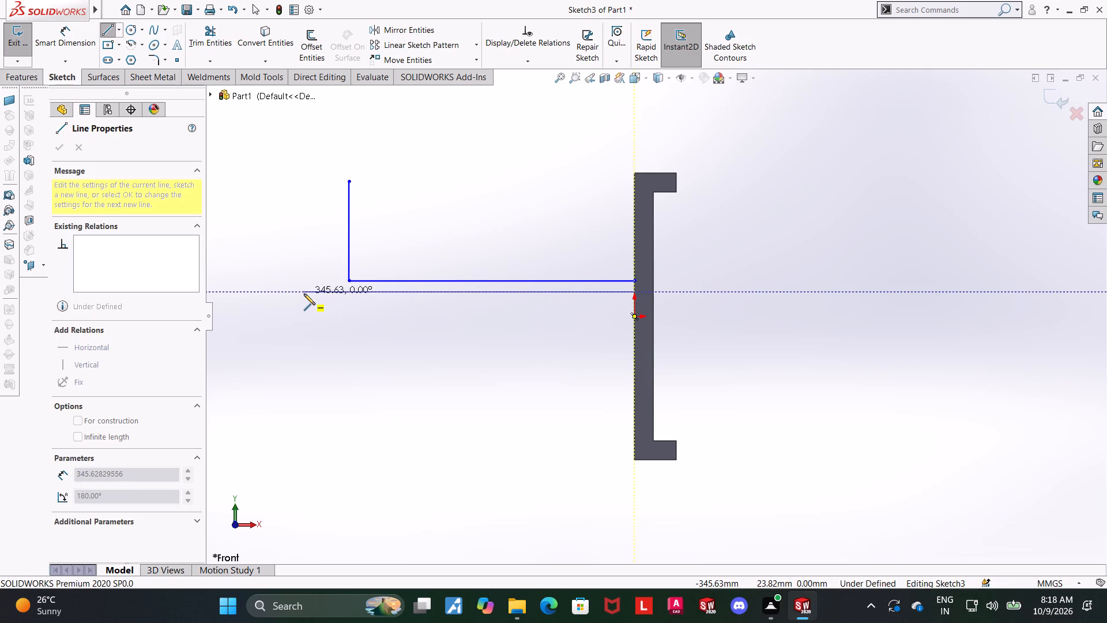
click(319, 292)
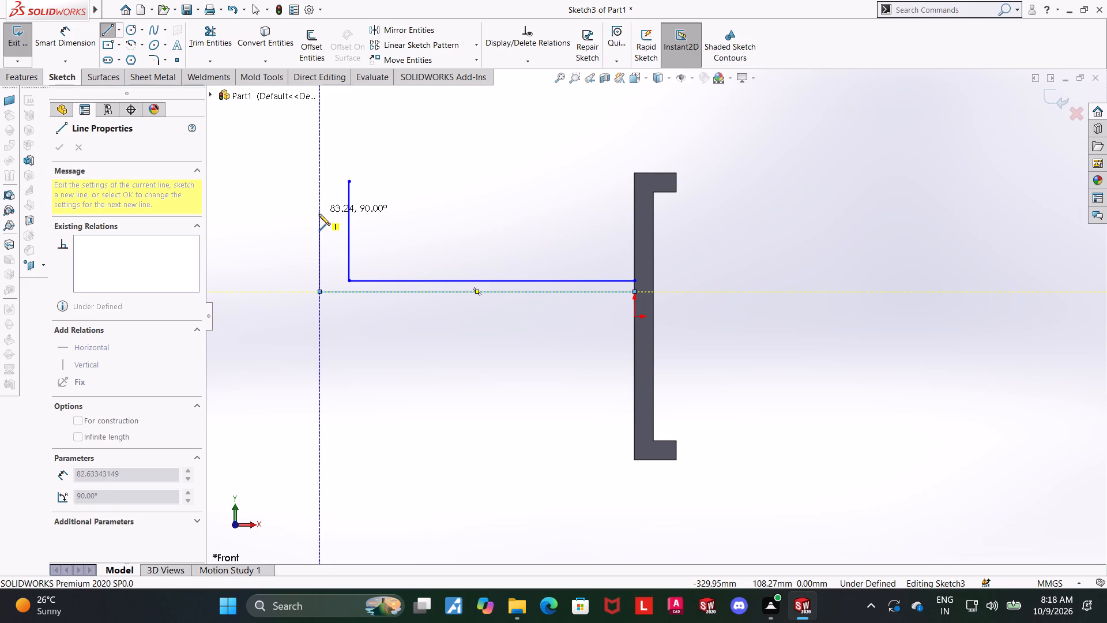
click(319, 214)
key(Escape)
key(Escape)
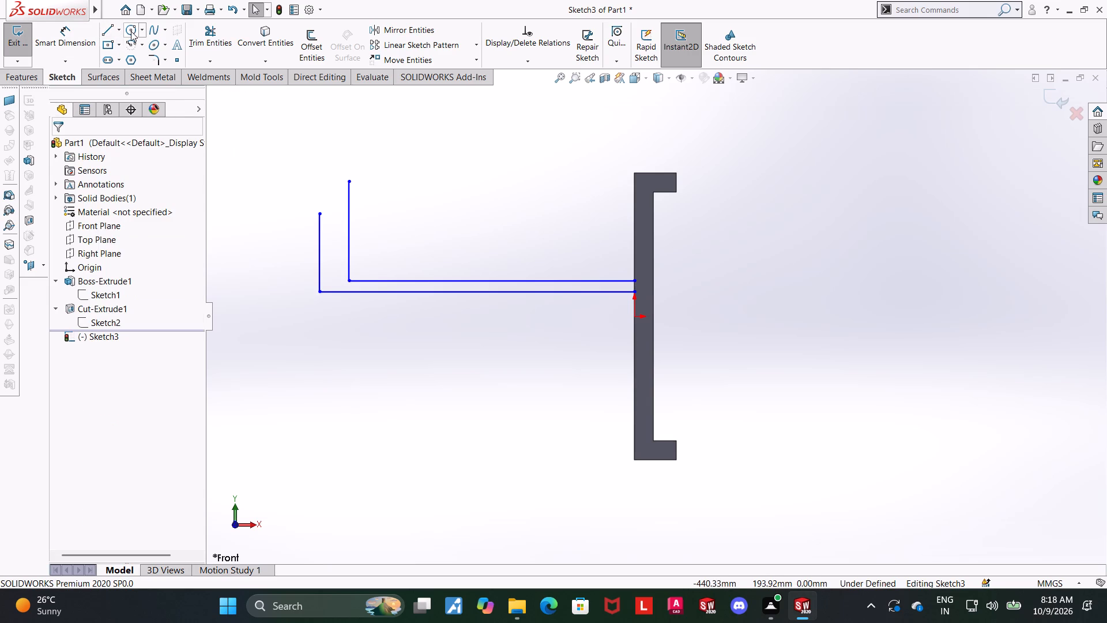
Sketch a circle of about 52 mm radius, centred level with the inner vertical line's upper end and passing through that endpoint.
click(131, 31)
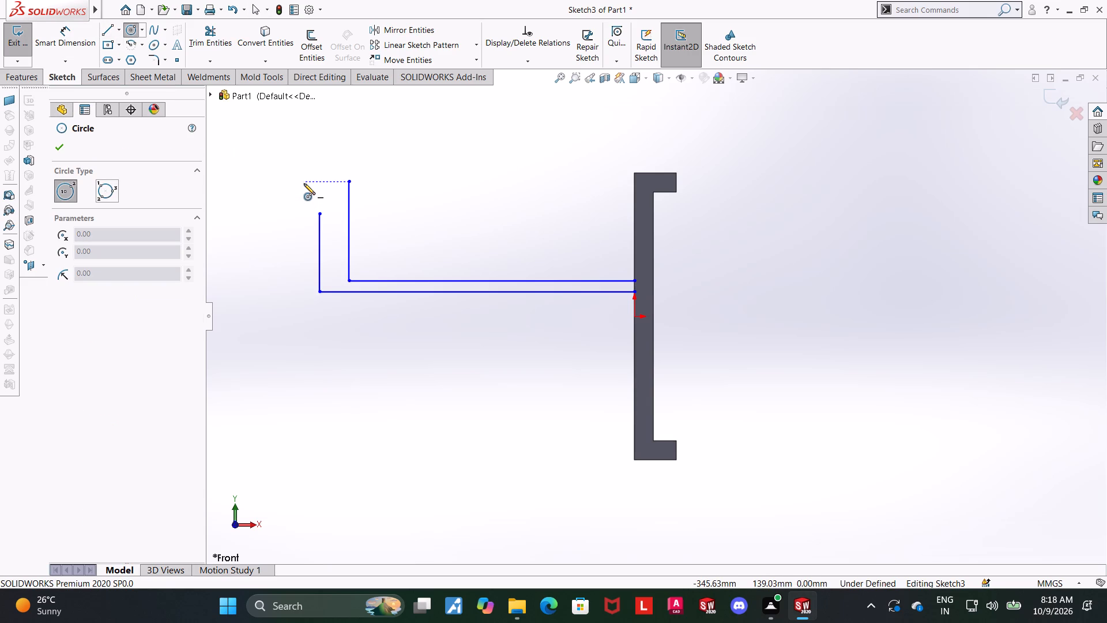
click(299, 183)
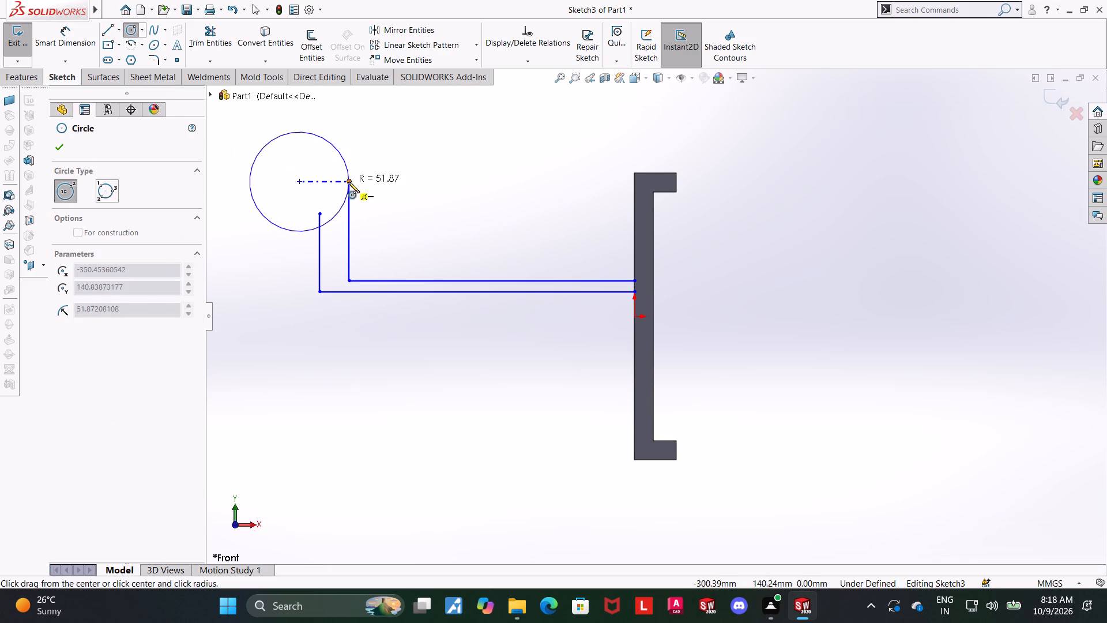
click(349, 181)
key(Escape)
key(Escape)
Dimension the circle at the end of the arm sketch to a diameter of 52 mm.
click(62, 36)
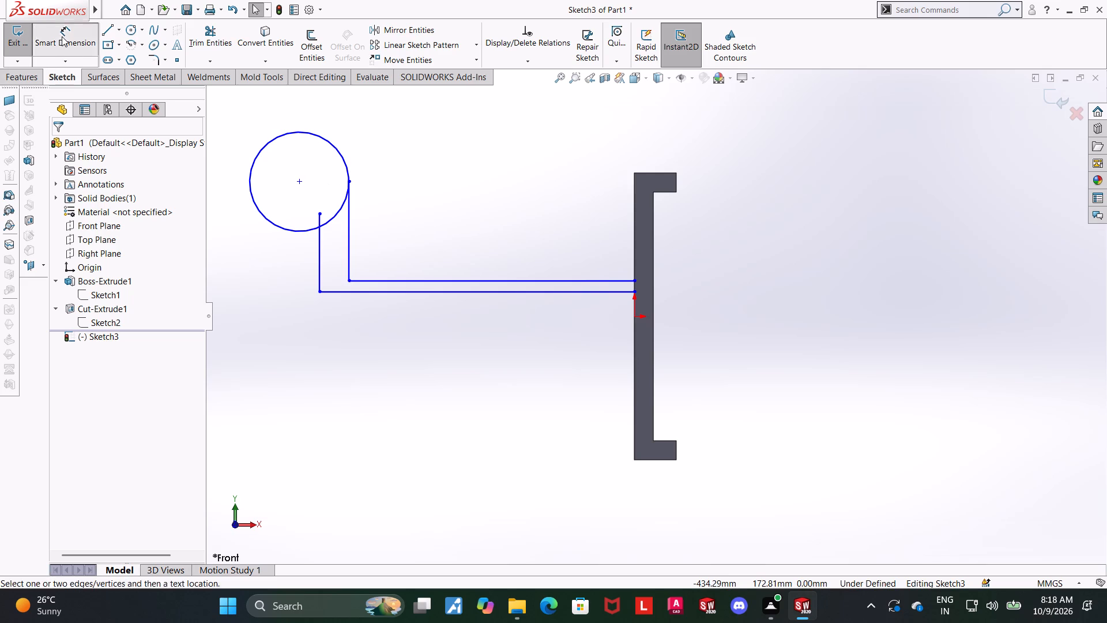
click(323, 142)
click(329, 126)
text(52)
key(Return)
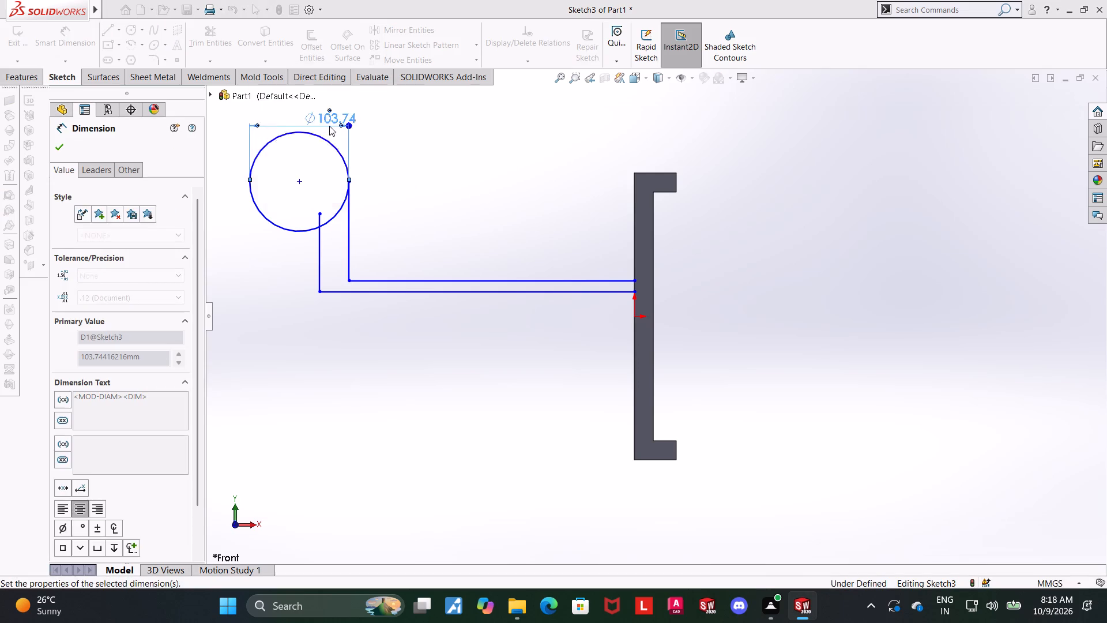
key(Escape)
click(70, 56)
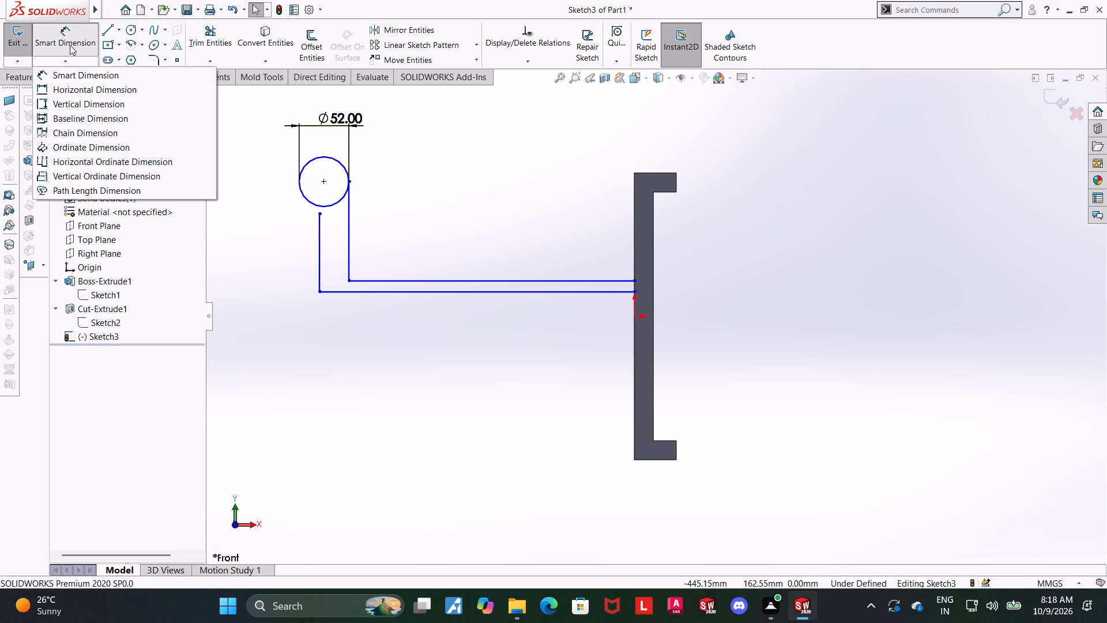
click(70, 45)
key(Escape)
Sketch a smaller circle of about 12 mm radius, concentric with the 52 mm circle.
scroll(378, 177, up, 2)
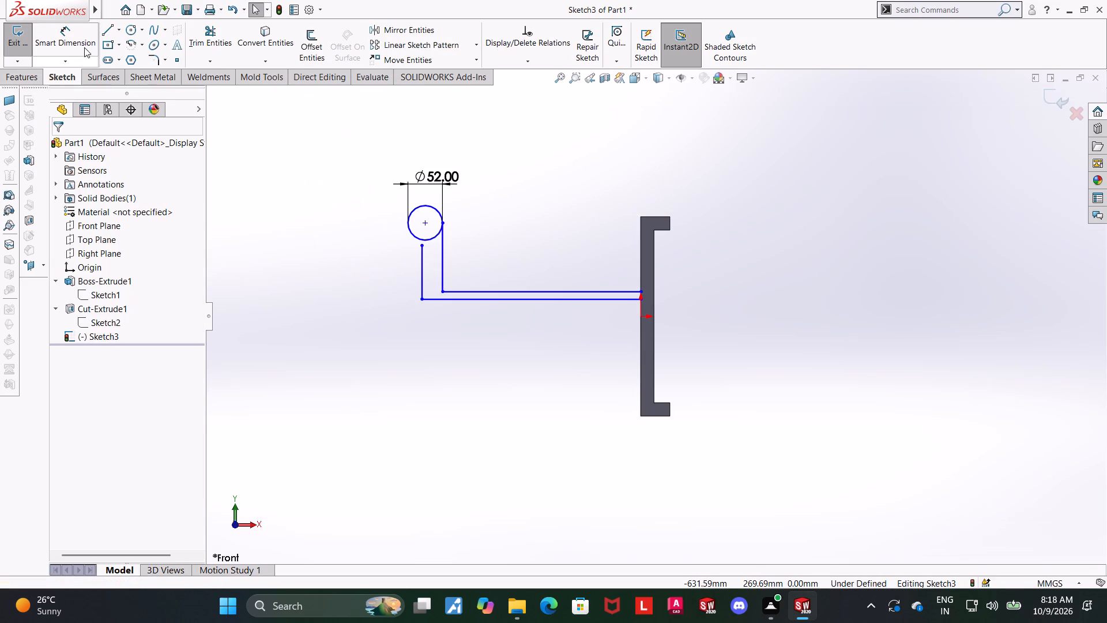
click(133, 27)
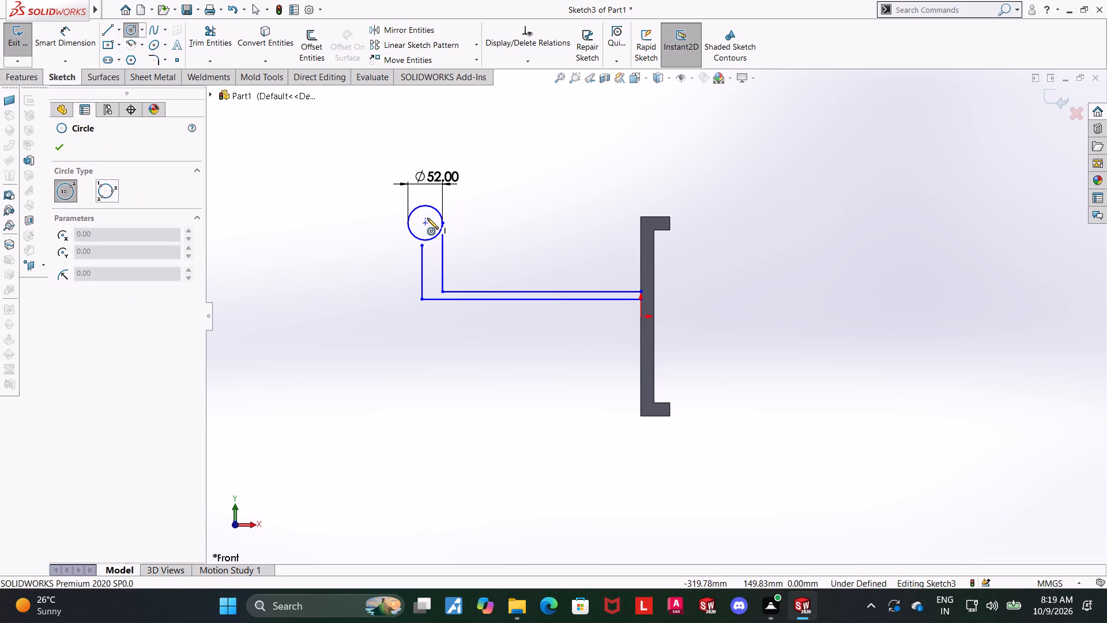
click(425, 221)
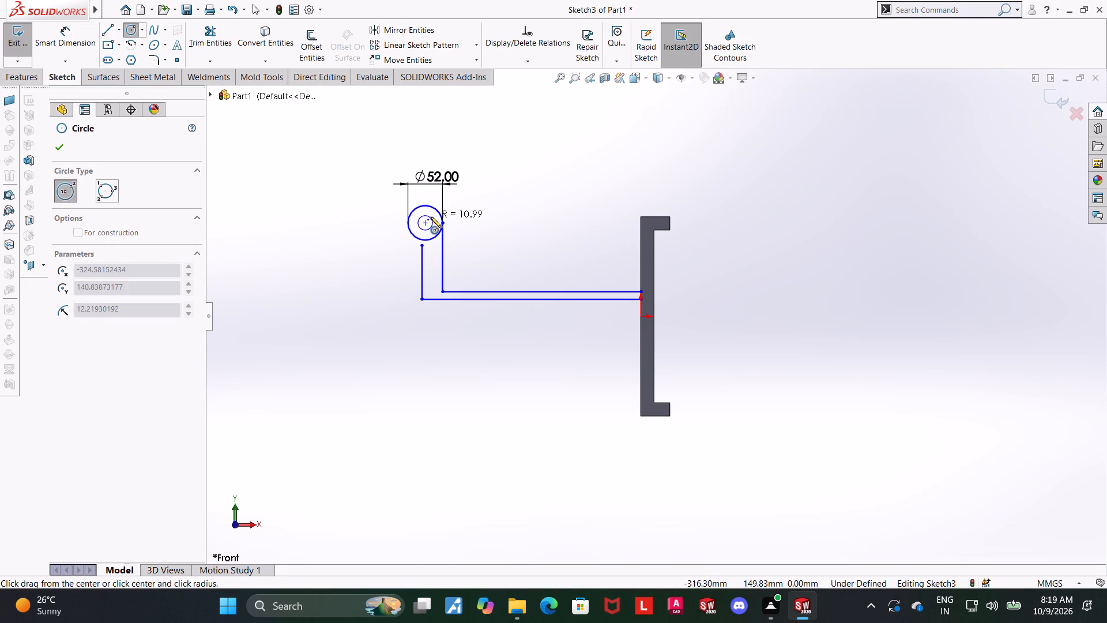
key(4)
key(Return)
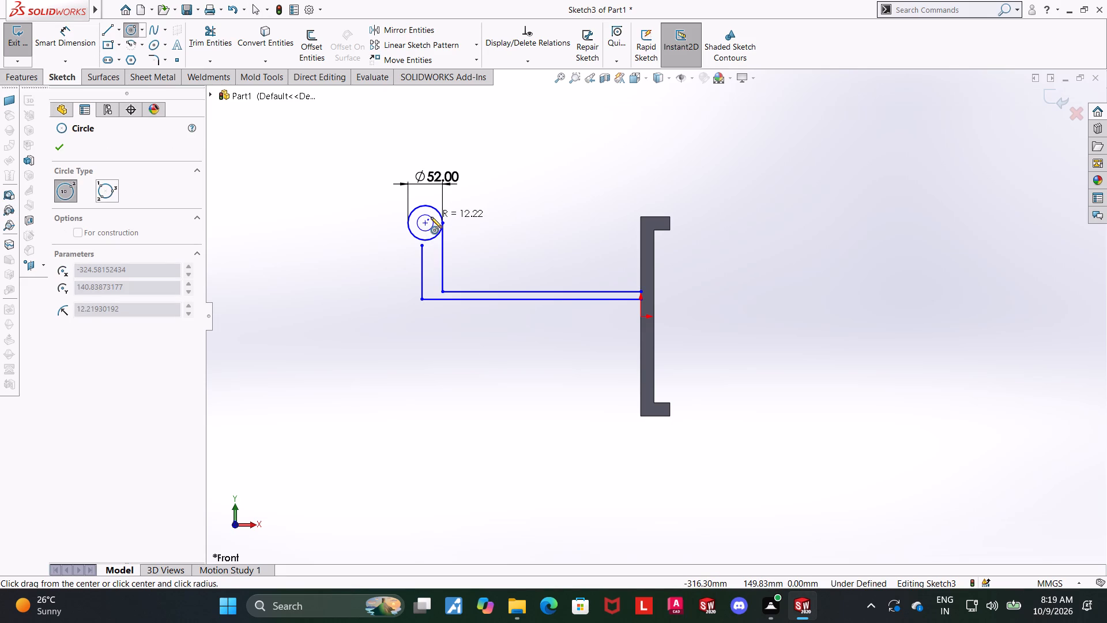
click(431, 217)
key(Escape)
Dimension the inner concentric circle to a diameter of 40 mm.
click(74, 36)
scroll(433, 215, up, 2)
scroll(524, 253, down, 3)
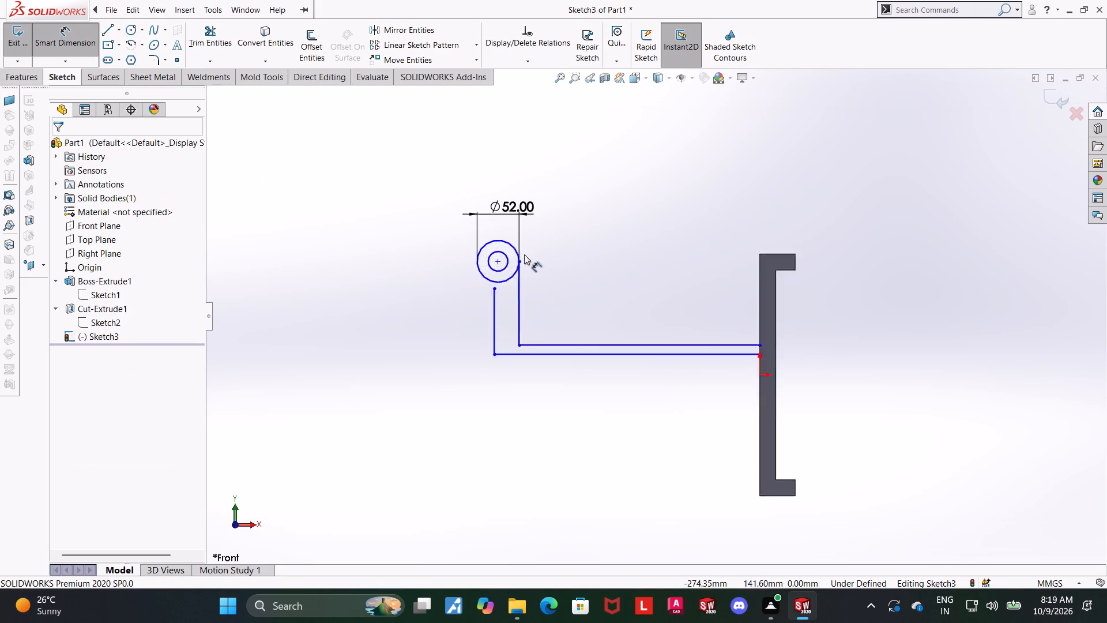
scroll(524, 254, down, 2)
click(515, 273)
click(516, 284)
key(3)
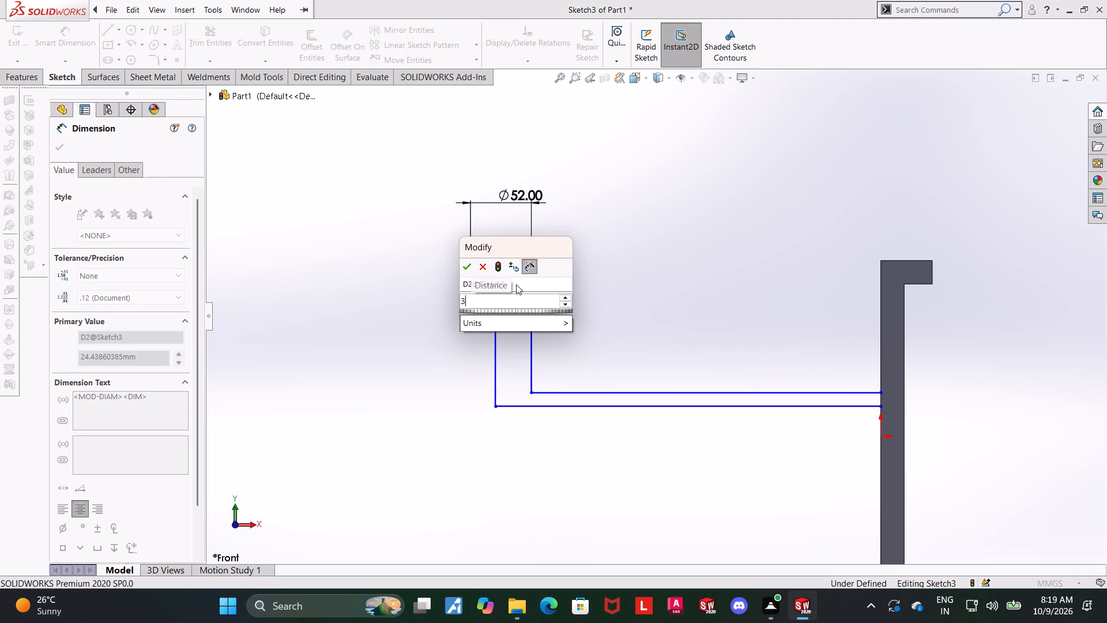
key(BackSpace)
text(40)
key(Return)
key(Escape)
key(Escape)
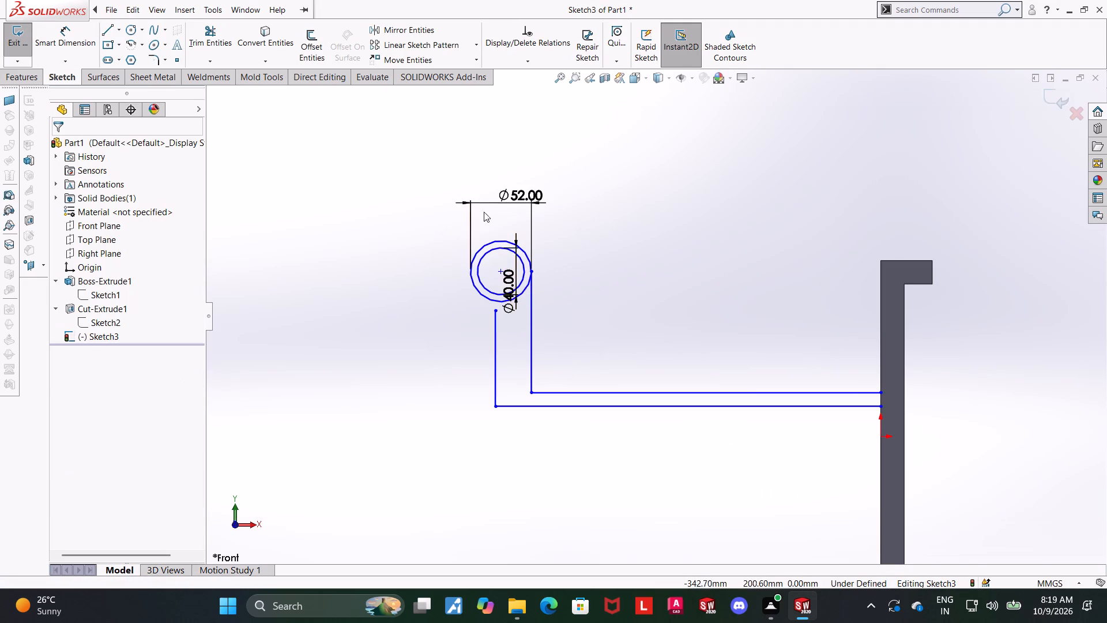
Move the inner circle's 40 mm diameter dimension outward, clear of both circles on the side away from the channel.
click(690, 279)
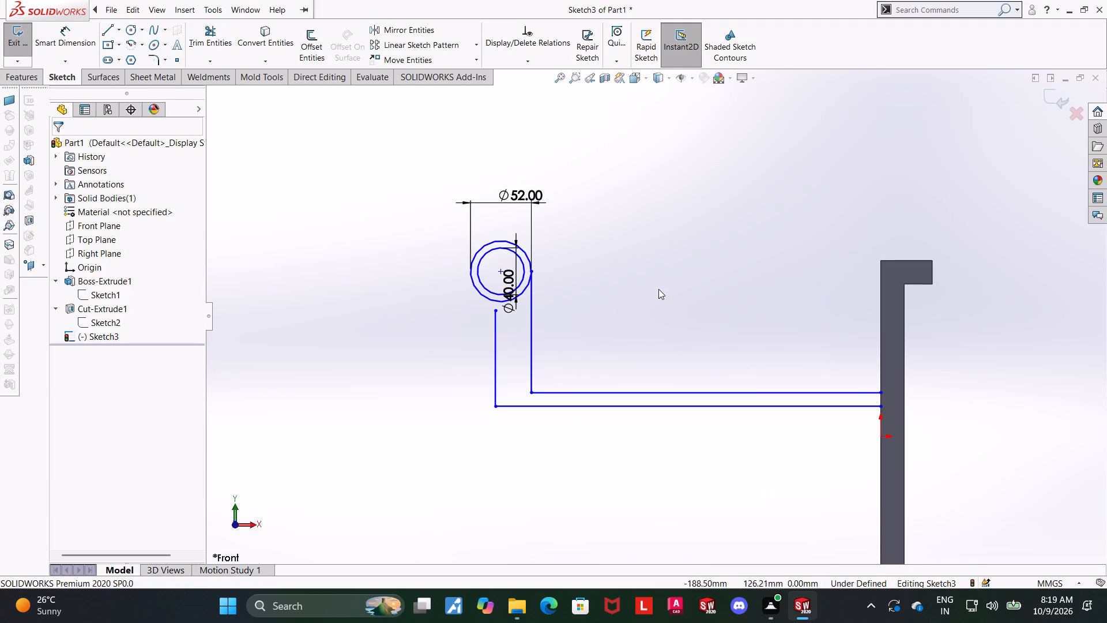
key(Escape)
click(496, 307)
ctrl+click(492, 301)
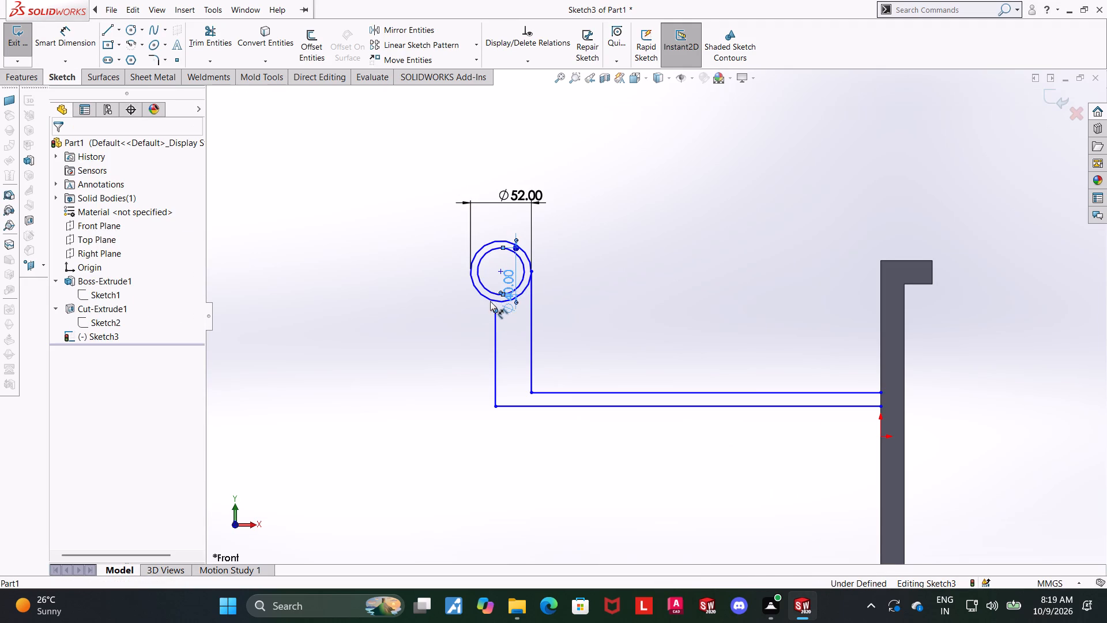
key(Escape)
key(Escape)
drag(514, 292, 416, 291)
key(Escape)
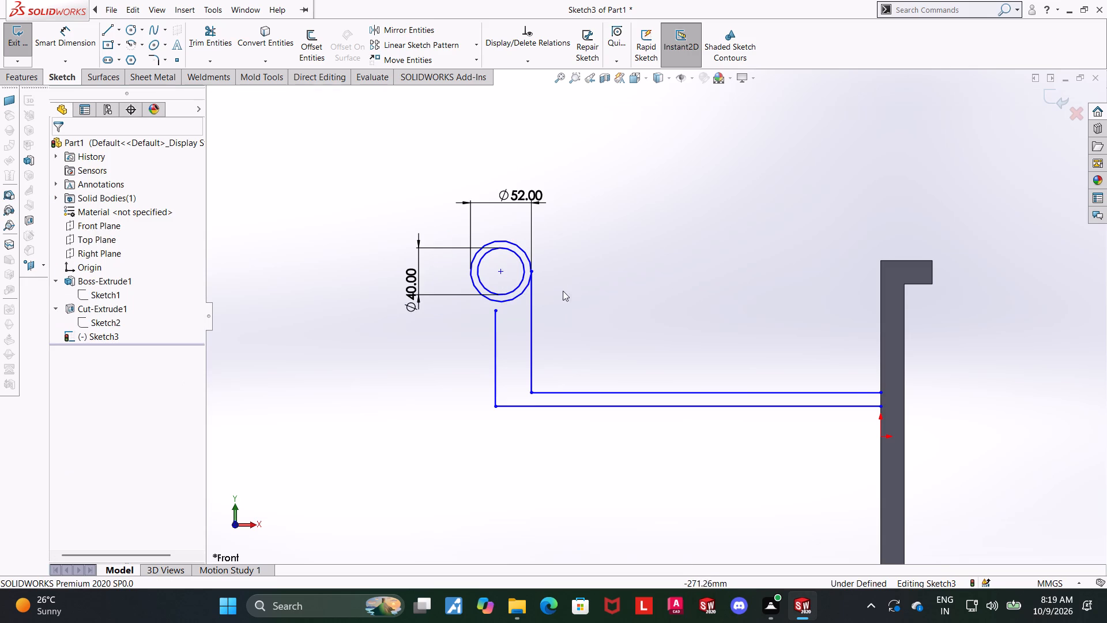
key(Escape)
Make the upper endpoint of the outer vertical line coincident with the 52 mm circle.
click(517, 307)
click(496, 307)
ctrl+click(499, 302)
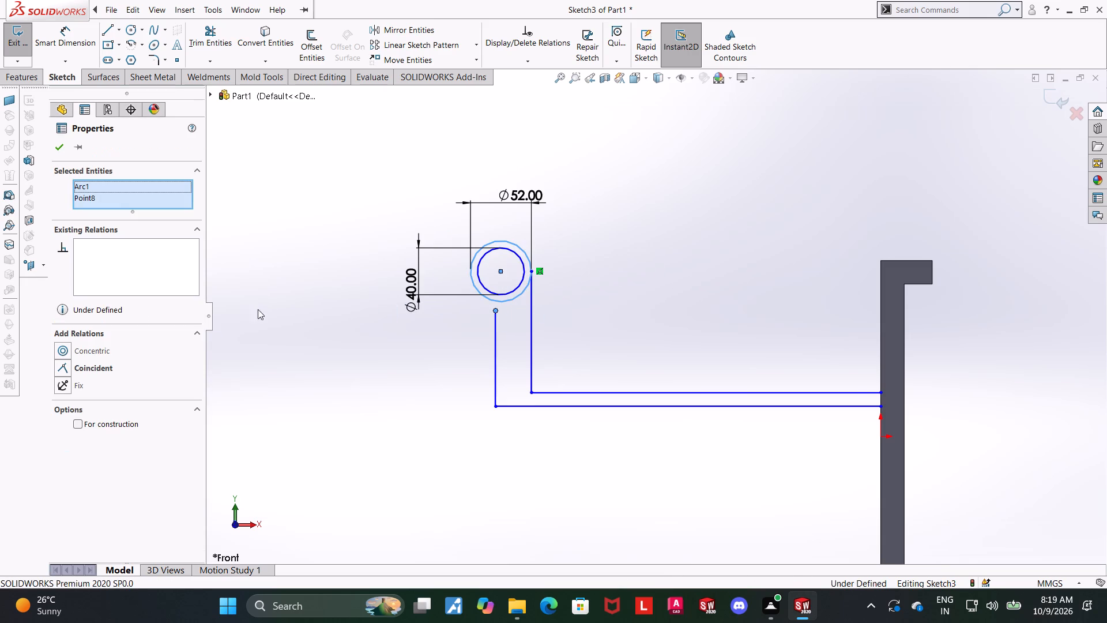
click(65, 367)
click(722, 271)
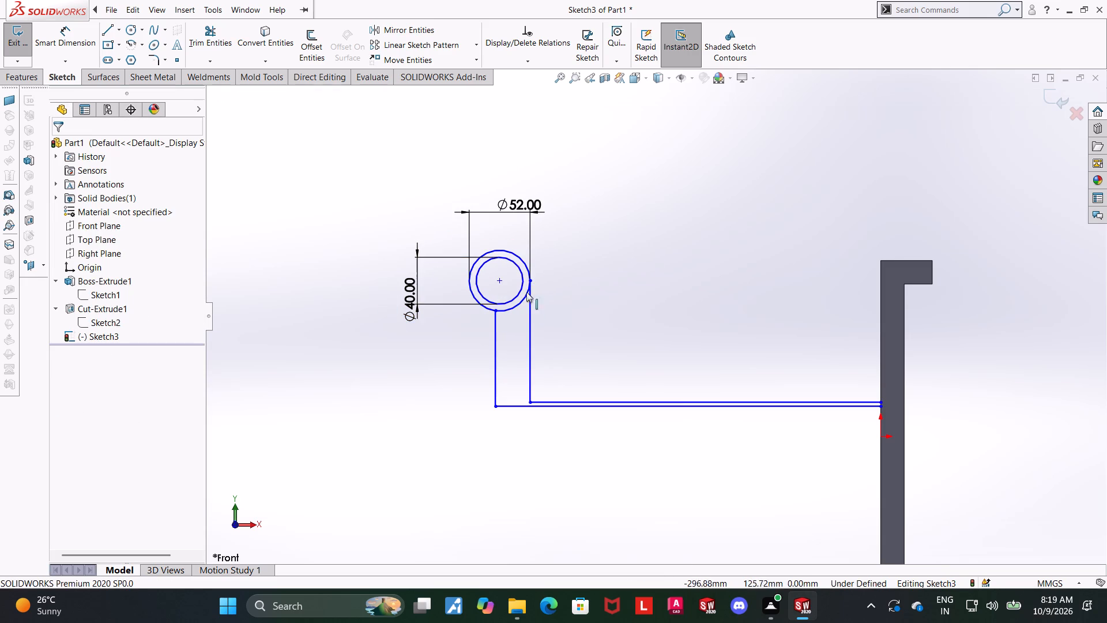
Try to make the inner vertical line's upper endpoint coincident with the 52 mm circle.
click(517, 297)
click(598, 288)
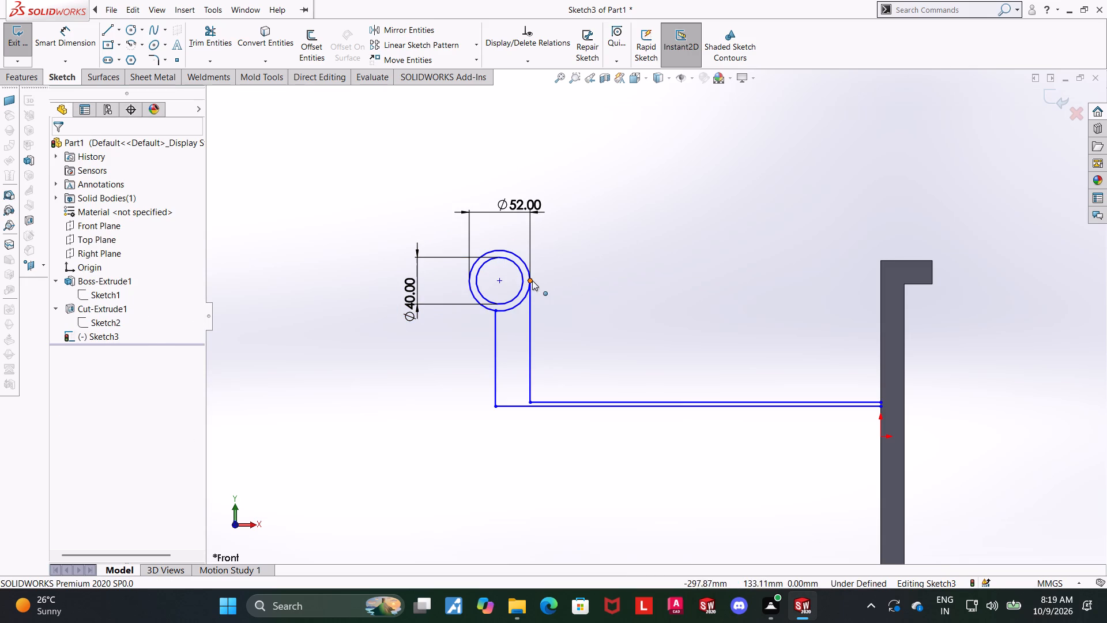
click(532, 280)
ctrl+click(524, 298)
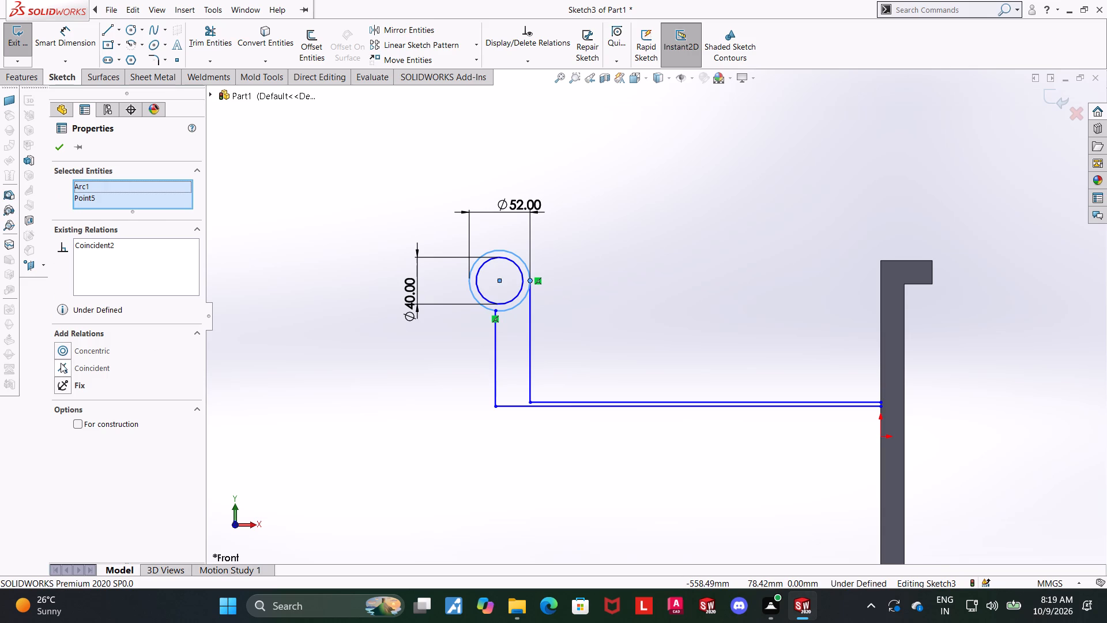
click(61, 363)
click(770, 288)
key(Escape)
Spread the arm's two horizontal lines apart and set the distance between them to 12 mm.
drag(703, 400, 700, 376)
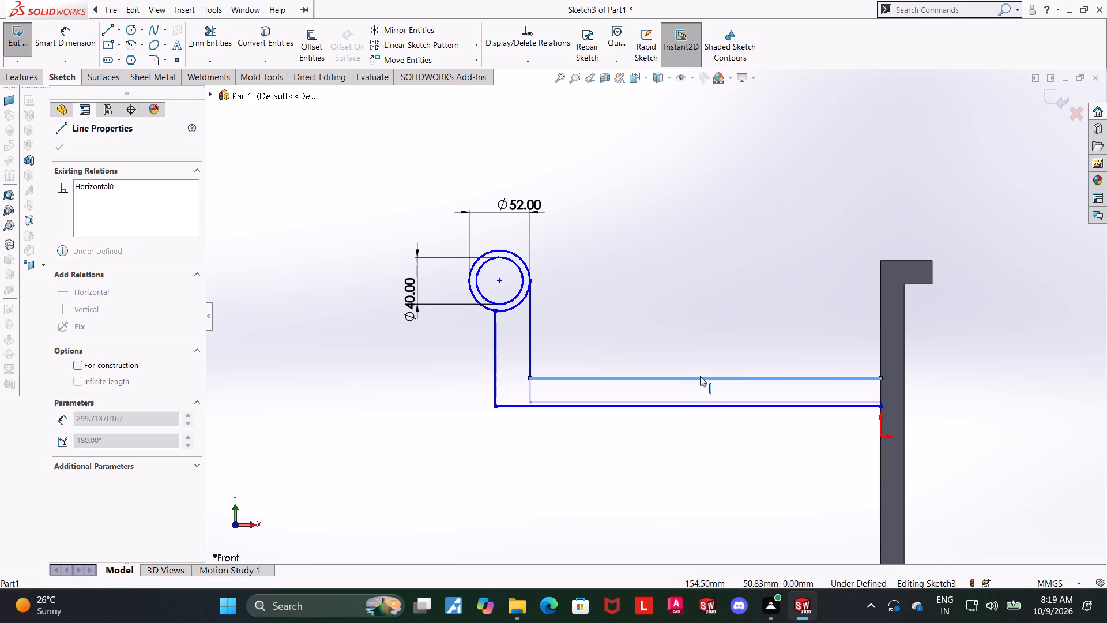
drag(700, 376, 700, 375)
click(701, 372)
key(Escape)
key(Escape)
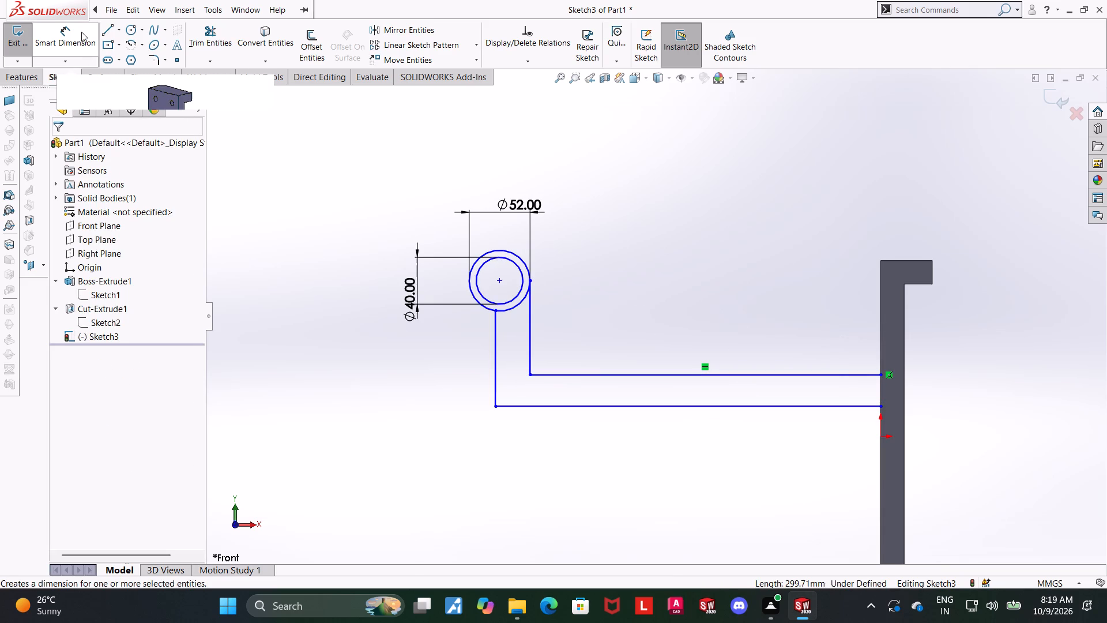
click(81, 32)
scroll(556, 385, down, 1)
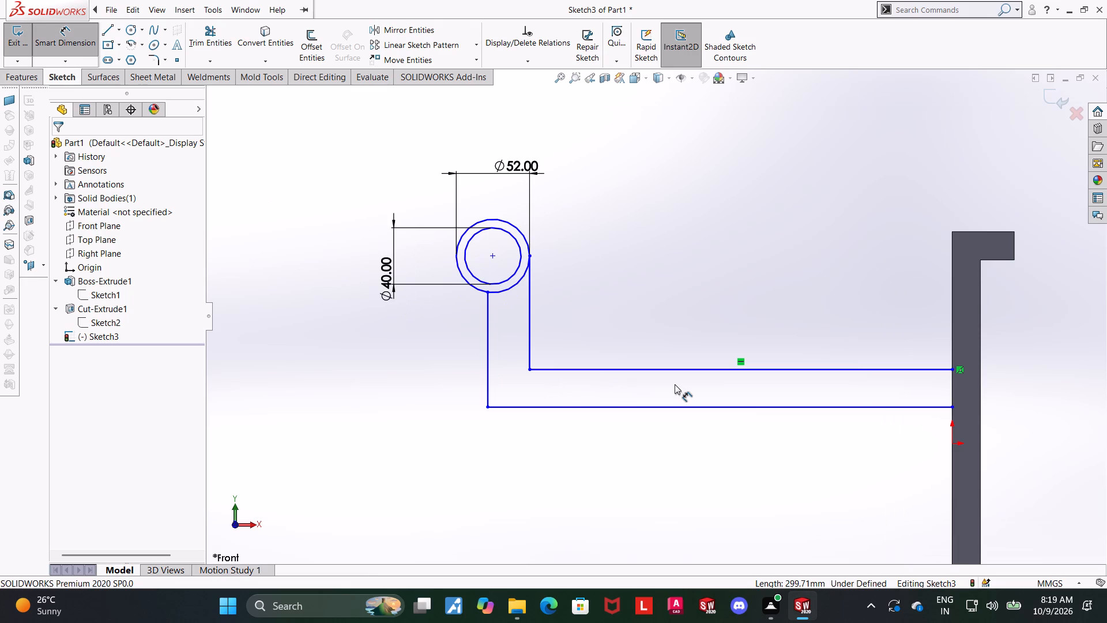
scroll(675, 384, up, 1)
click(671, 361)
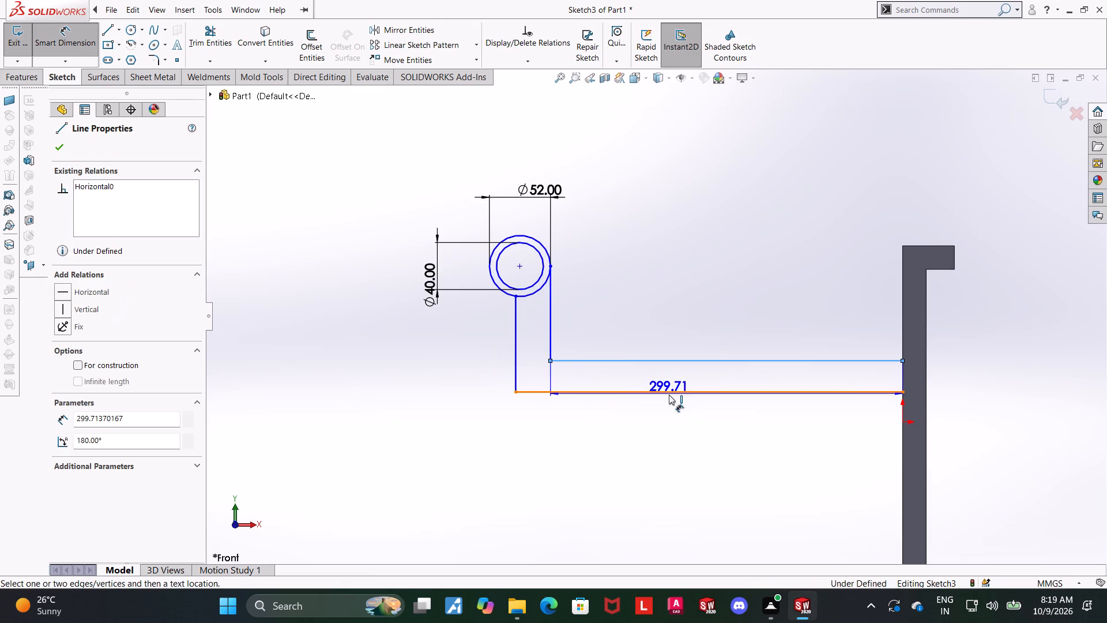
click(669, 395)
click(669, 333)
text(12)
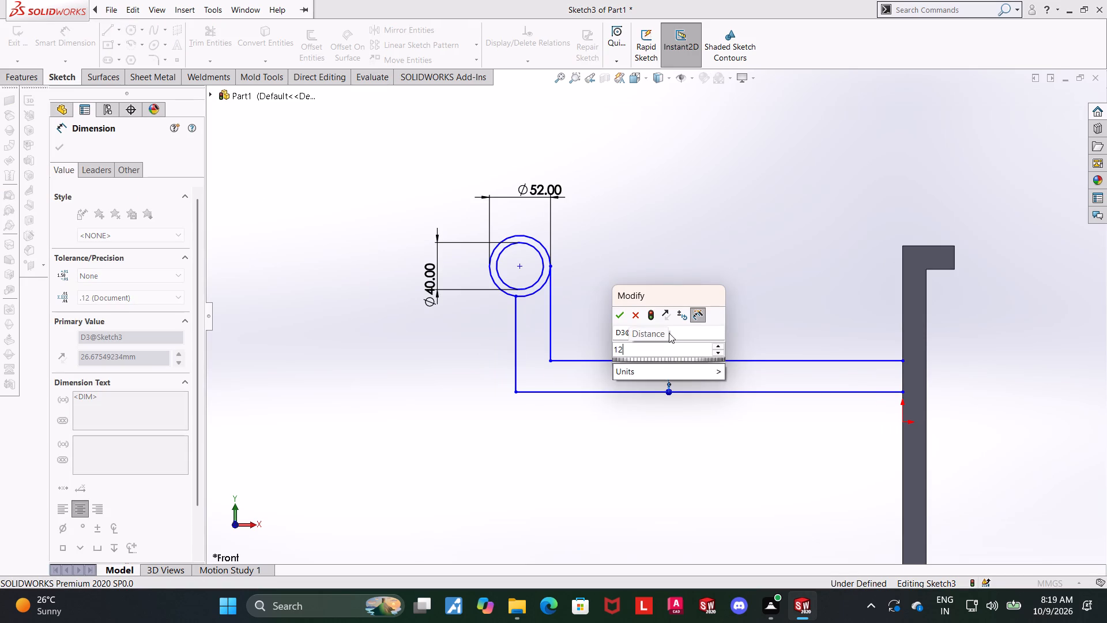
key(Return)
key(Escape)
key(Escape)
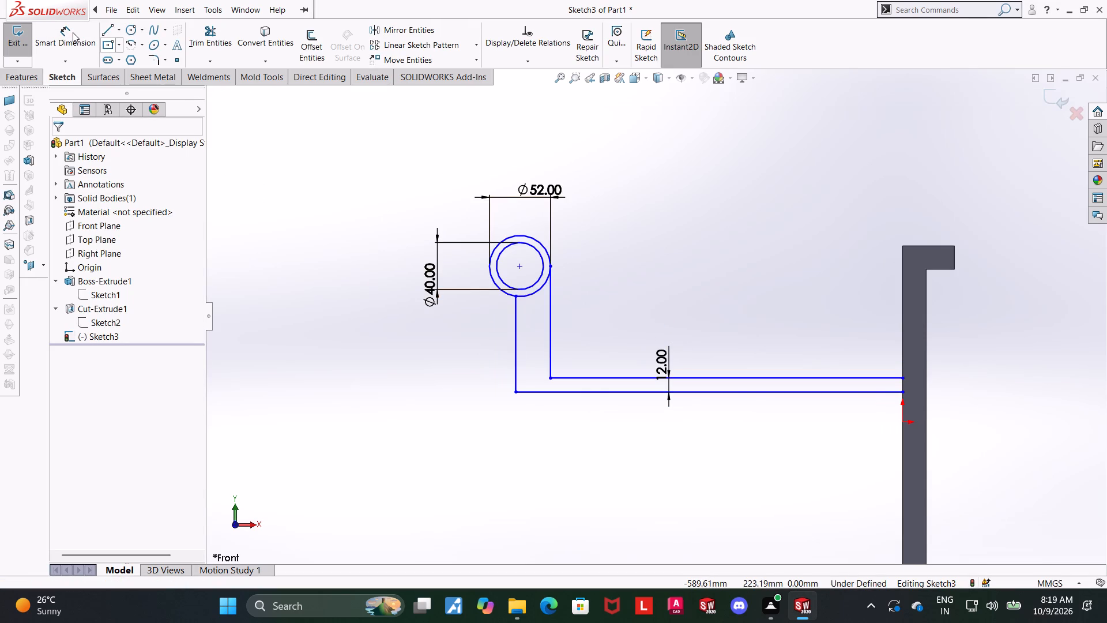
Dimension the inner vertical line 300 mm from the web's outer face.
click(73, 32)
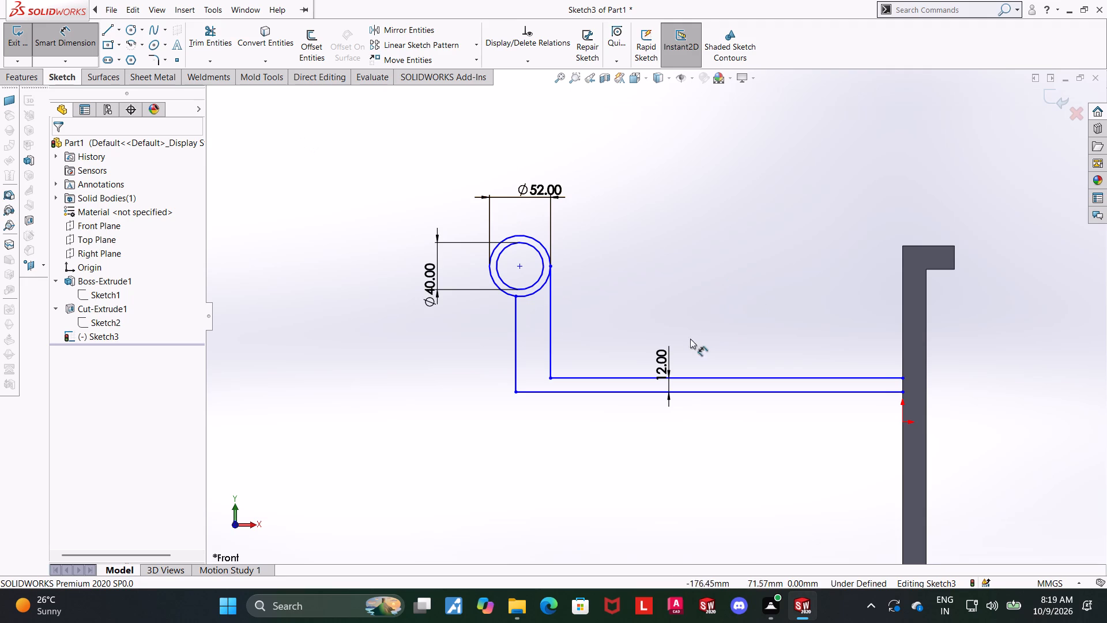
click(550, 317)
click(903, 326)
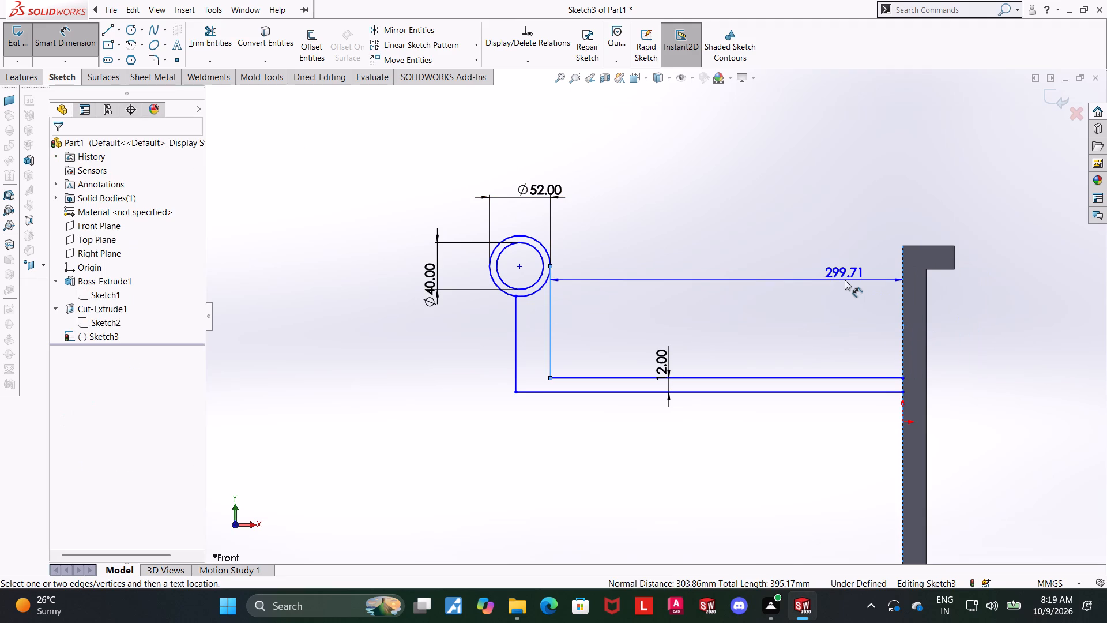
click(845, 280)
text(300)
key(Return)
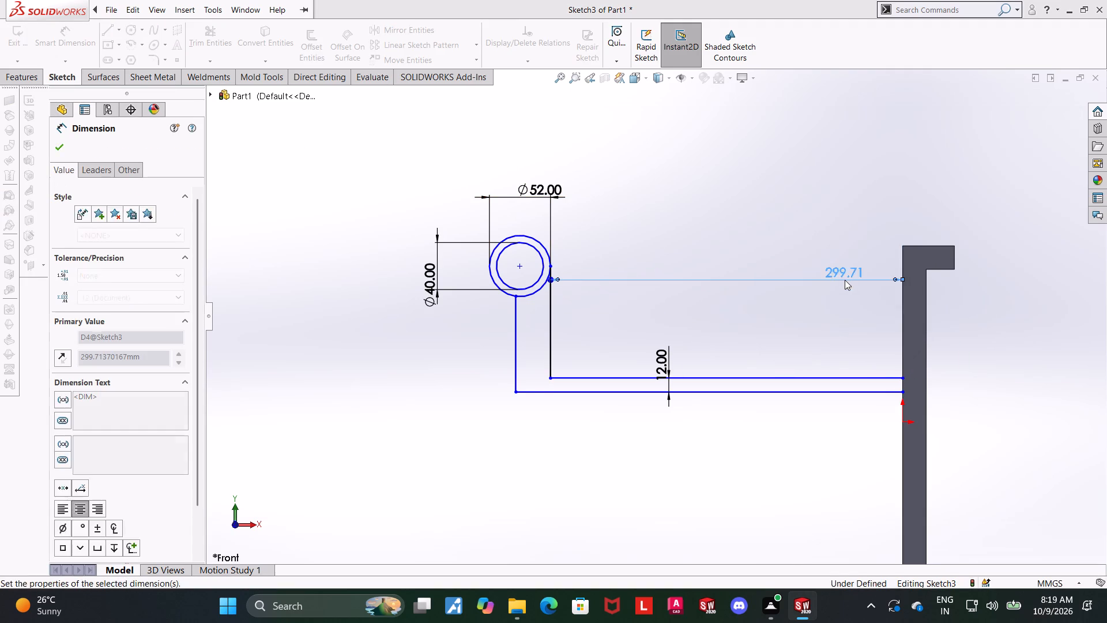
key(Escape)
key(Escape)
Examine the dimensioned arm sketch and its position relative to the channel from several angles.
scroll(845, 276, down, 1)
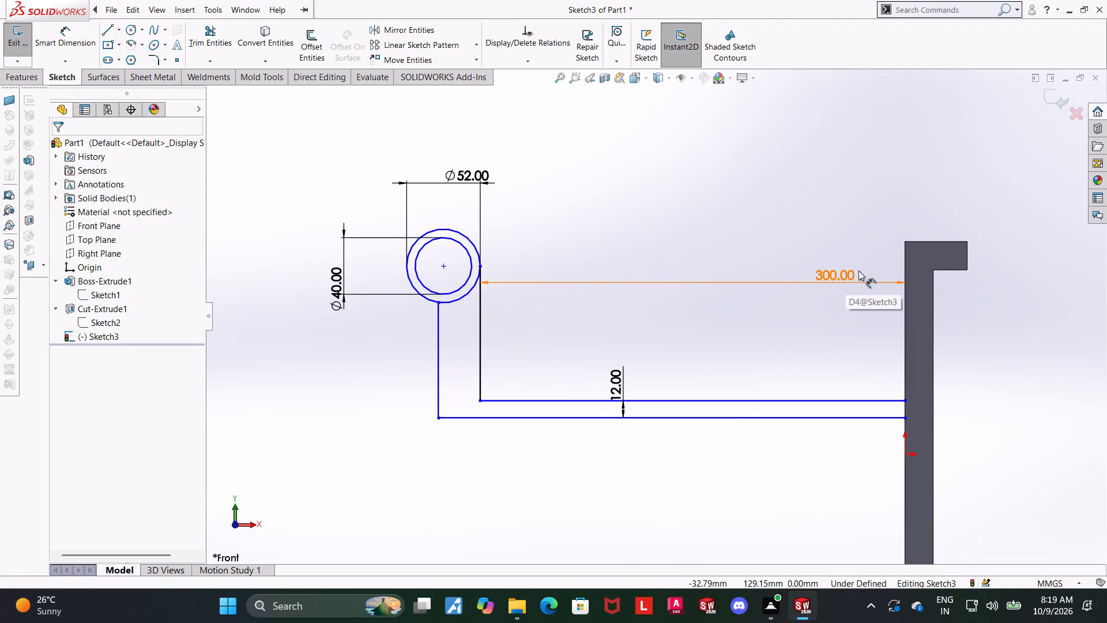
scroll(766, 328, up, 2)
middle_drag(683, 326, 691, 328)
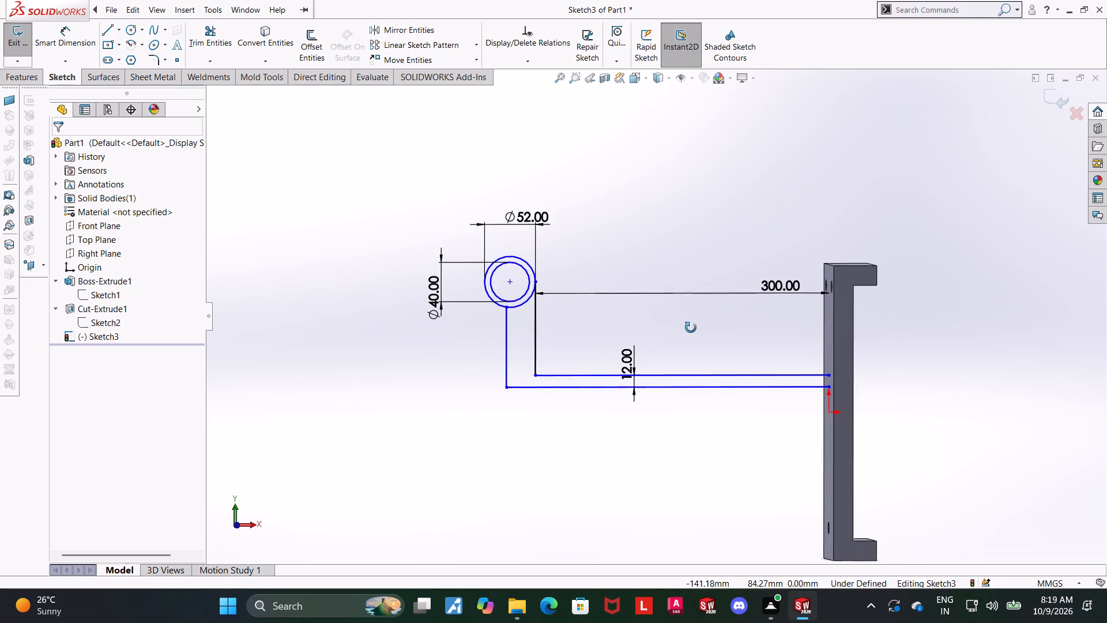
middle_drag(691, 328, 690, 324)
middle_drag(701, 321, 725, 325)
scroll(725, 325, up, 3)
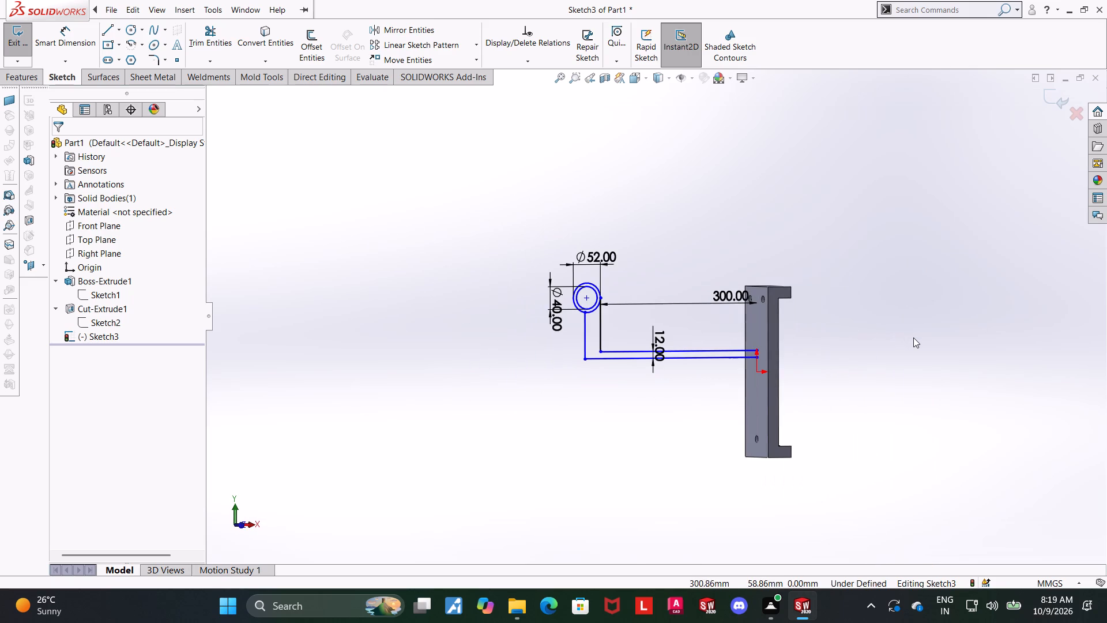
middle_drag(903, 337, 905, 349)
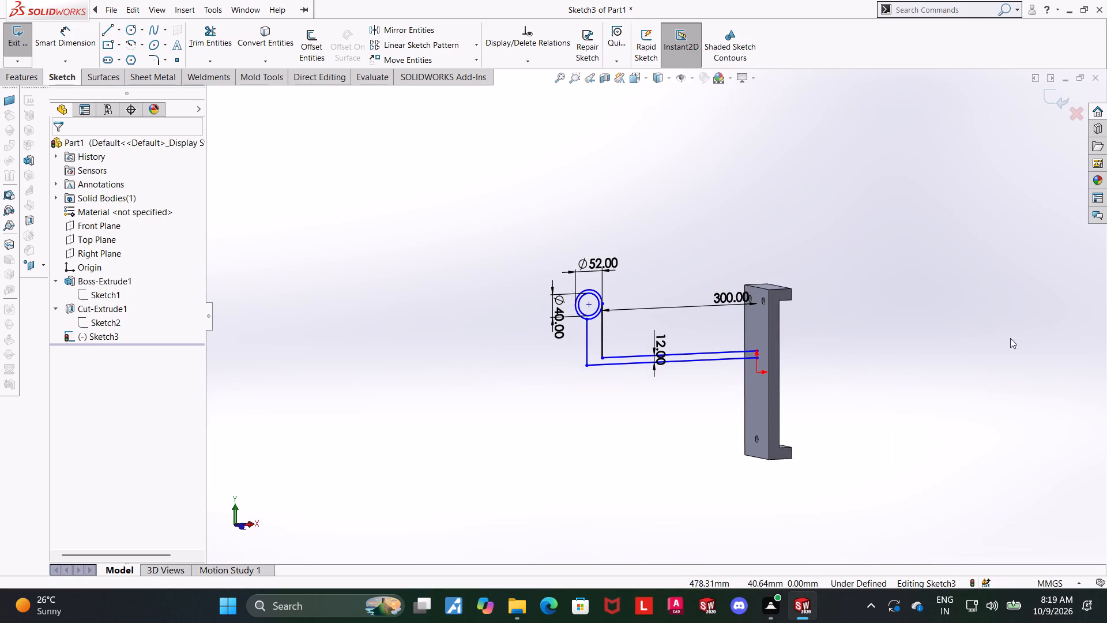
scroll(1010, 338, up, 1)
scroll(839, 319, down, 2)
middle_drag(792, 332, 780, 344)
scroll(270, 380, down, 1)
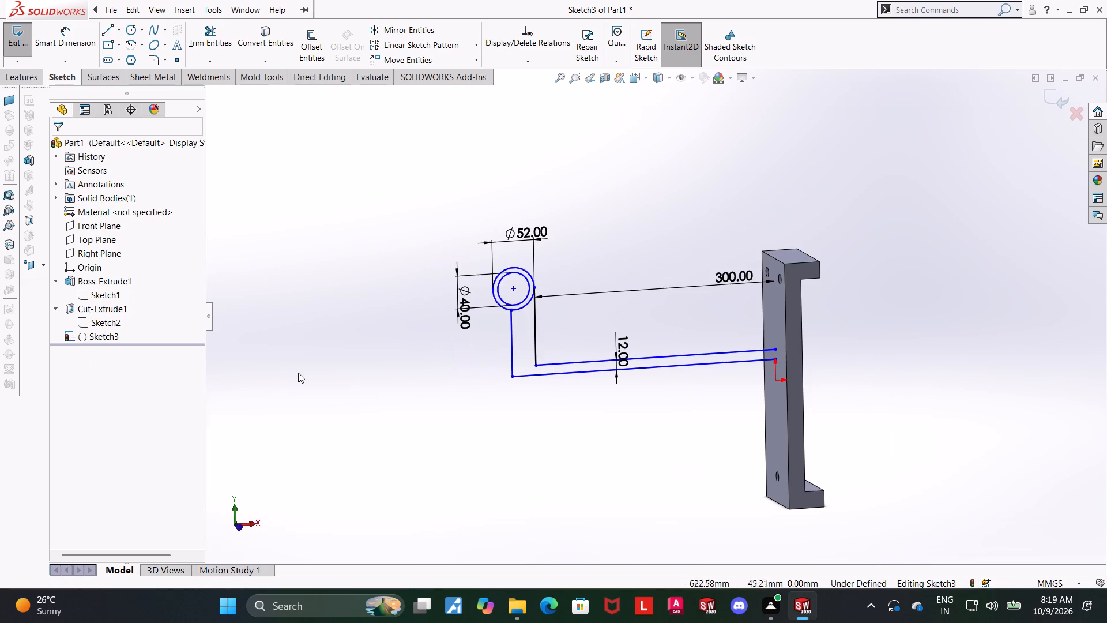
middle_drag(294, 372, 315, 373)
scroll(312, 355, down, 1)
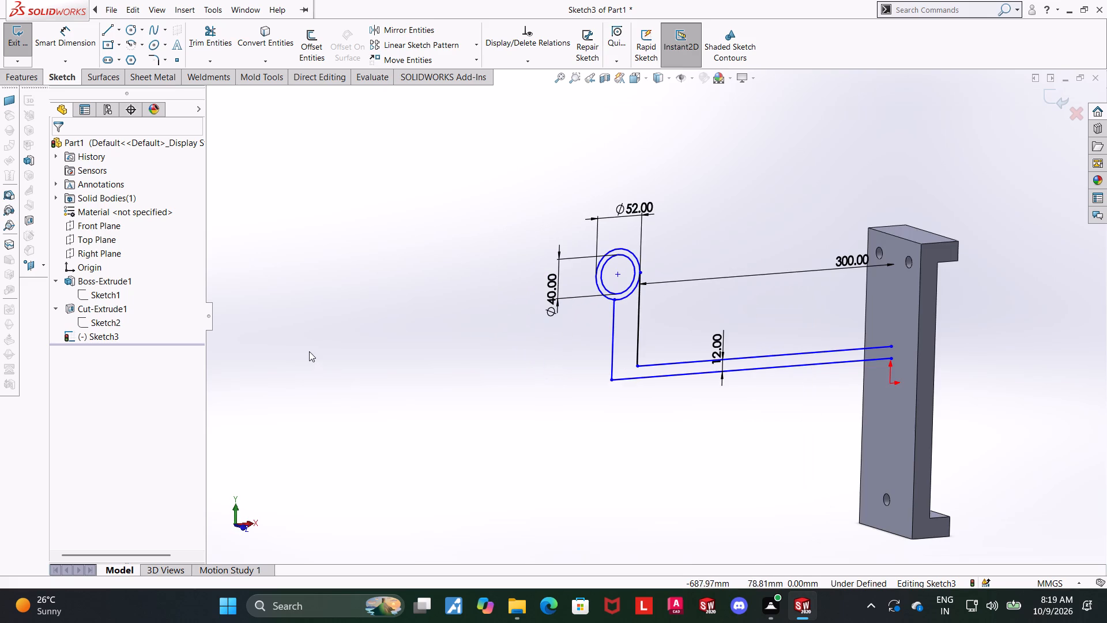
scroll(933, 312, up, 2)
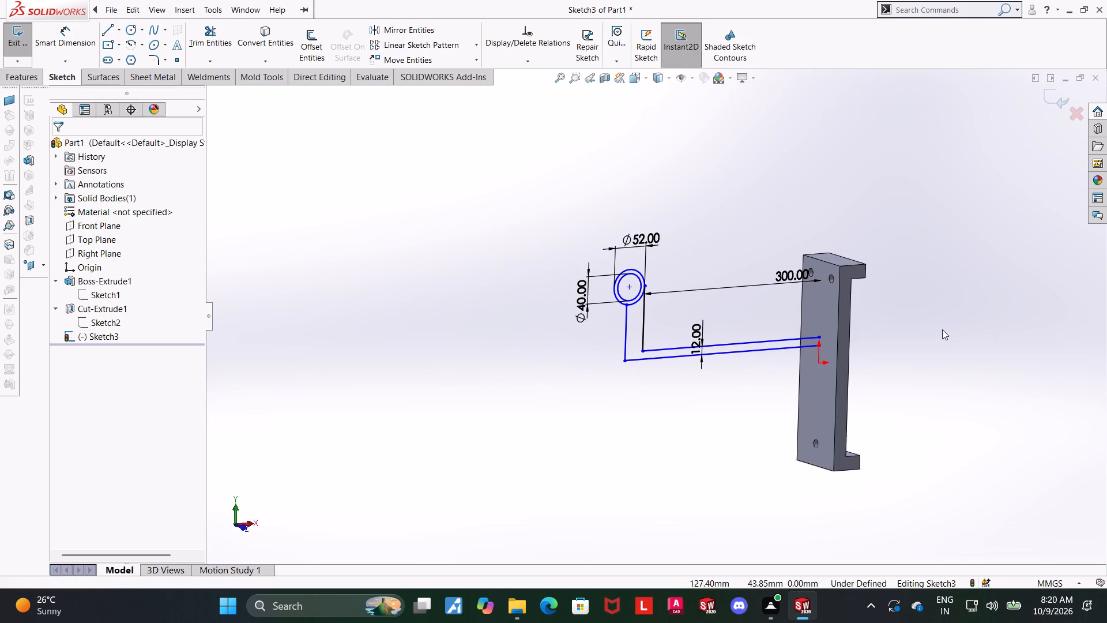
middle_drag(824, 313, 776, 326)
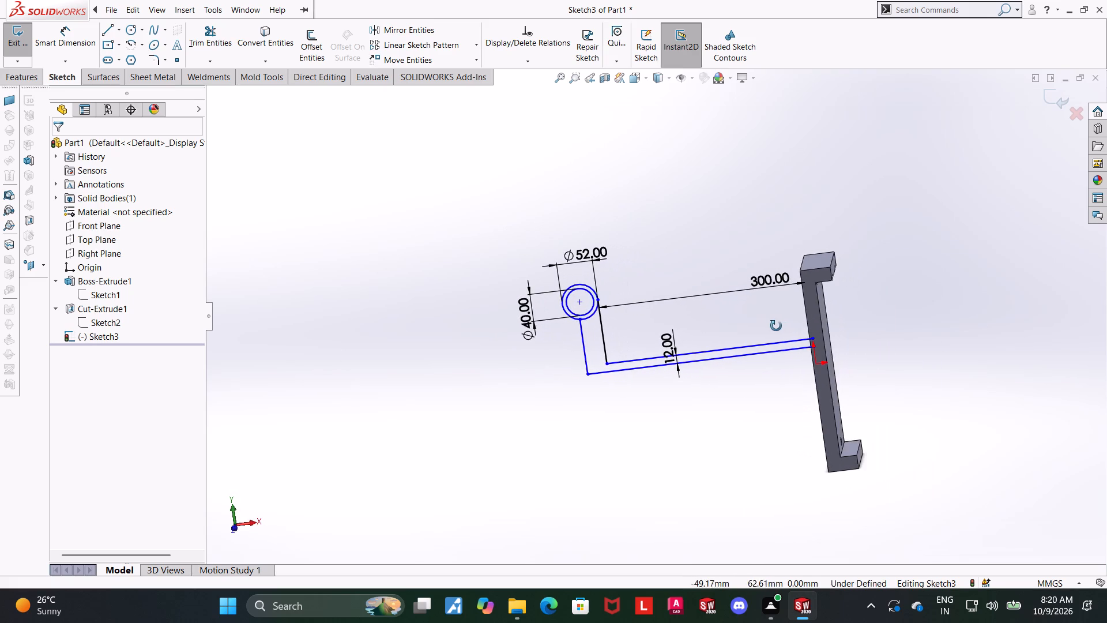
middle_drag(776, 326, 774, 338)
middle_click(774, 338)
scroll(774, 338, up, 2)
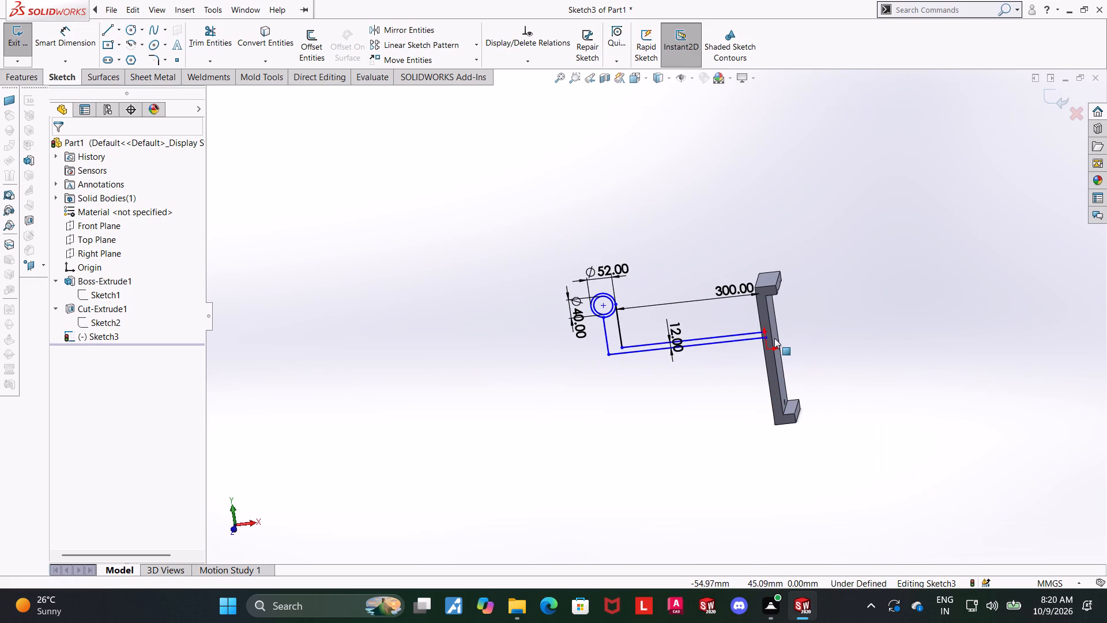
In the front view, dimension the arm's upper horizontal line 70 mm below the channel's top edge.
scroll(774, 338, down, 1)
scroll(774, 338, up, 1)
scroll(774, 338, down, 1)
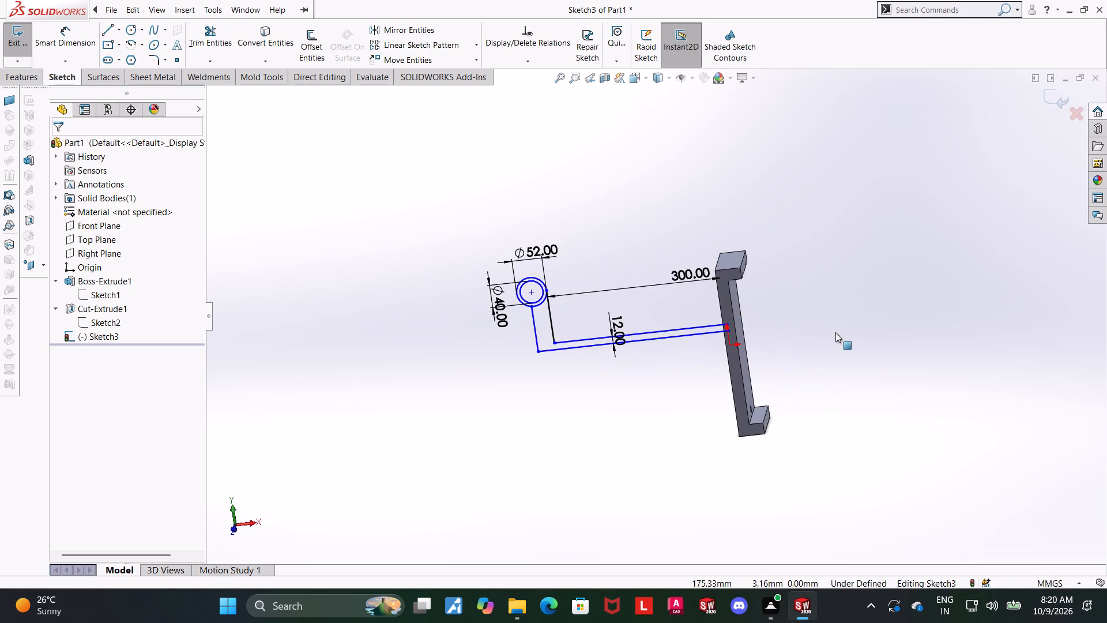
double_click(643, 86)
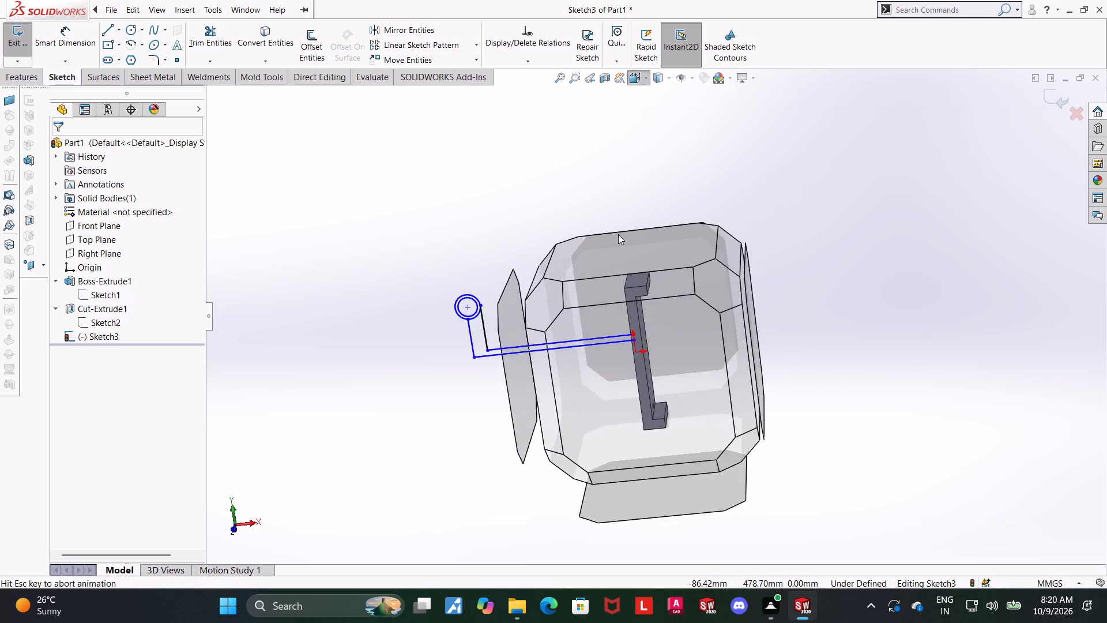
click(466, 365)
click(71, 35)
key(Escape)
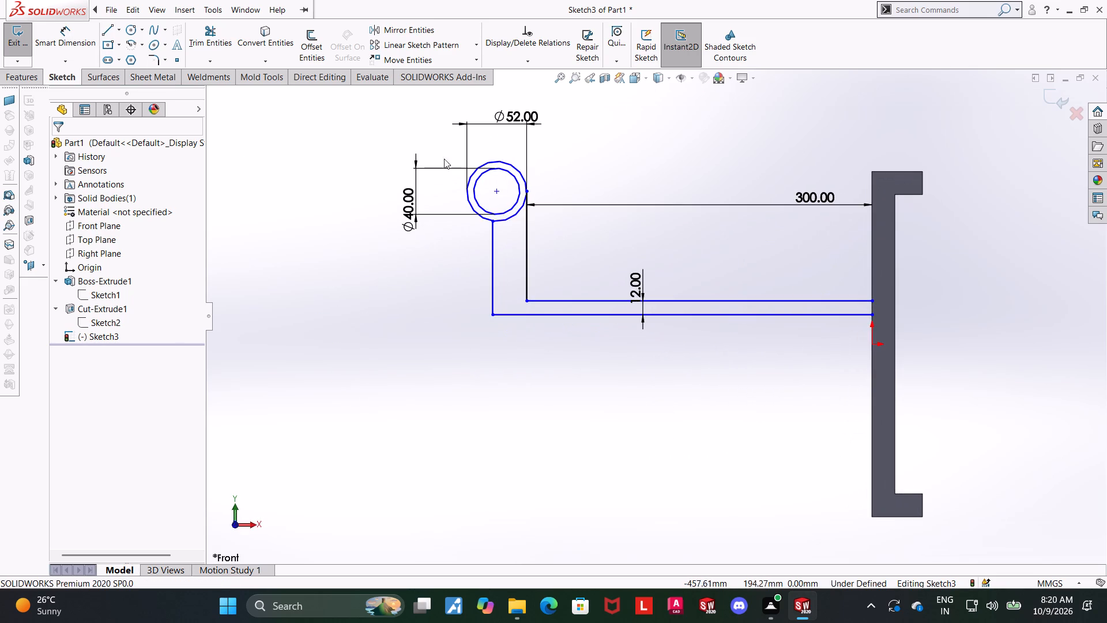
click(54, 36)
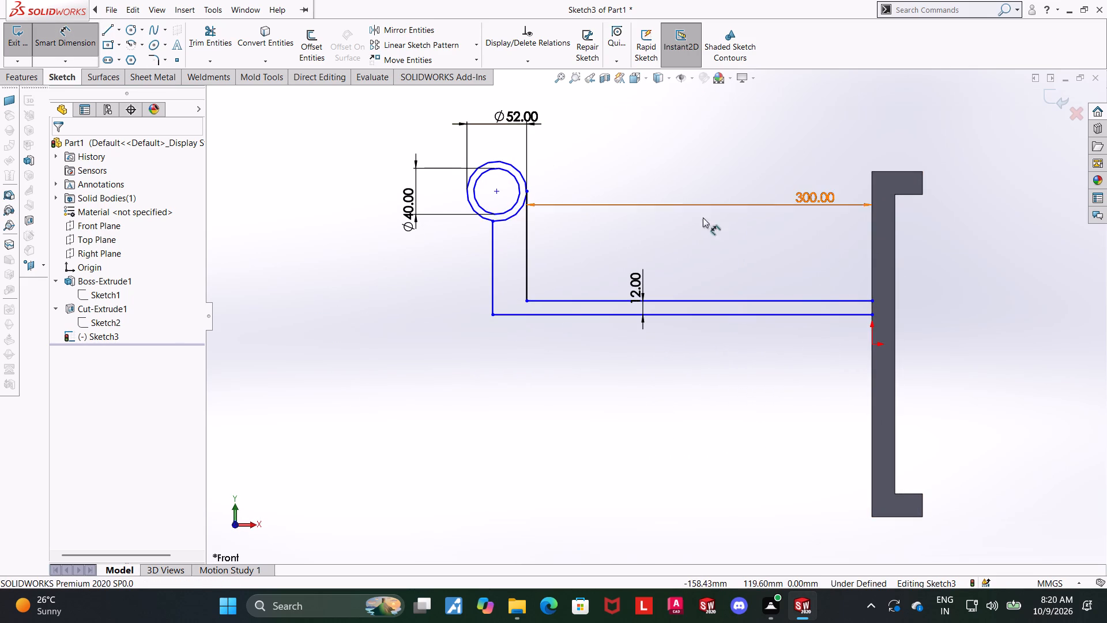
click(814, 301)
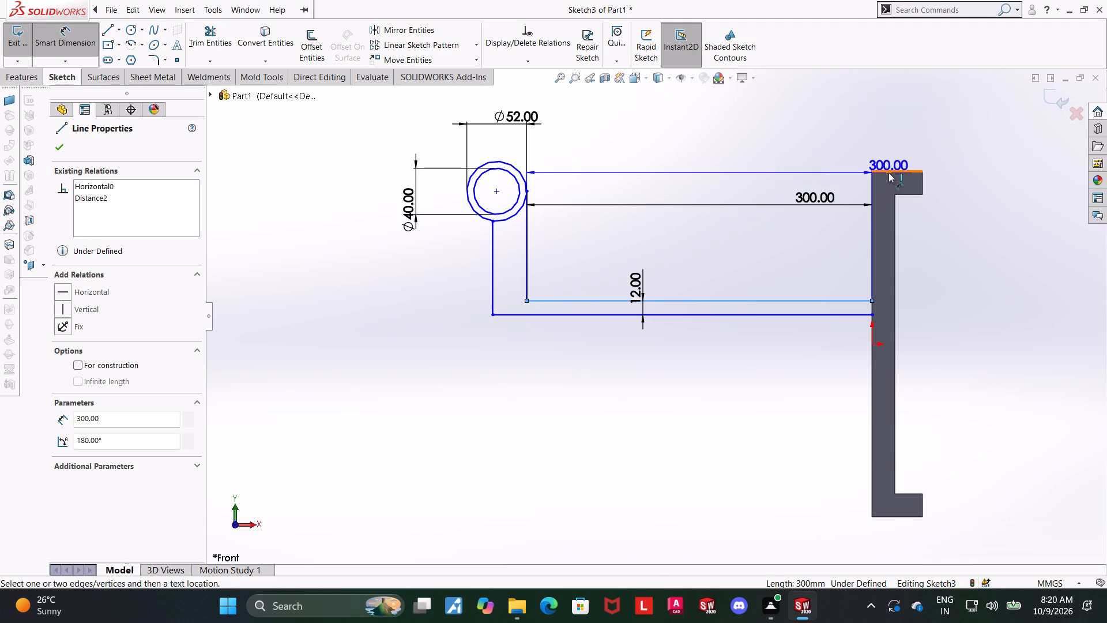
click(888, 172)
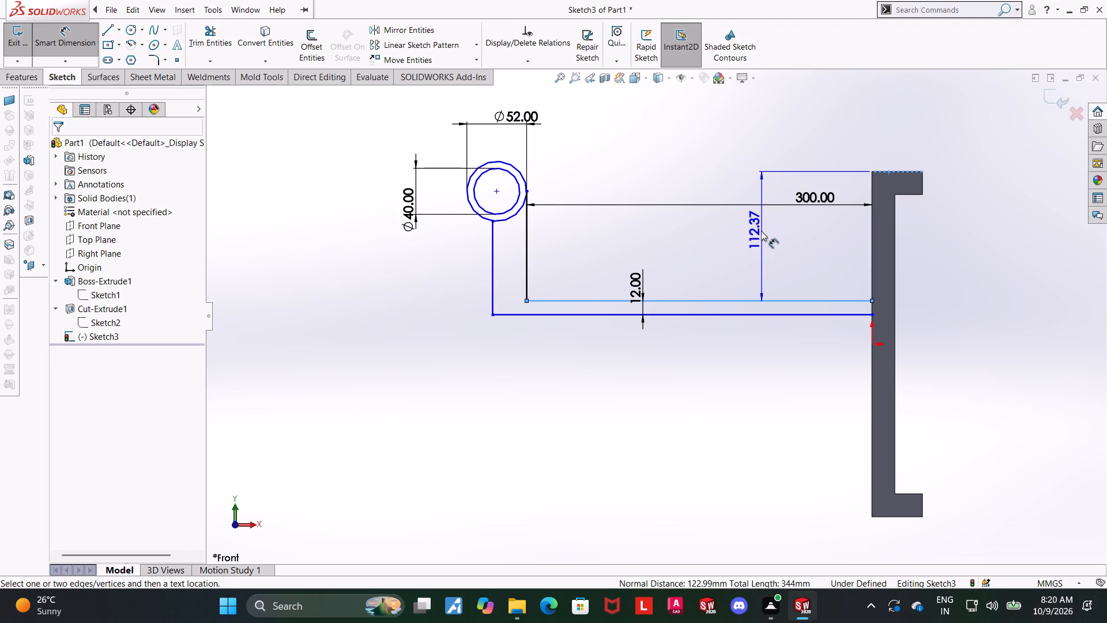
click(761, 231)
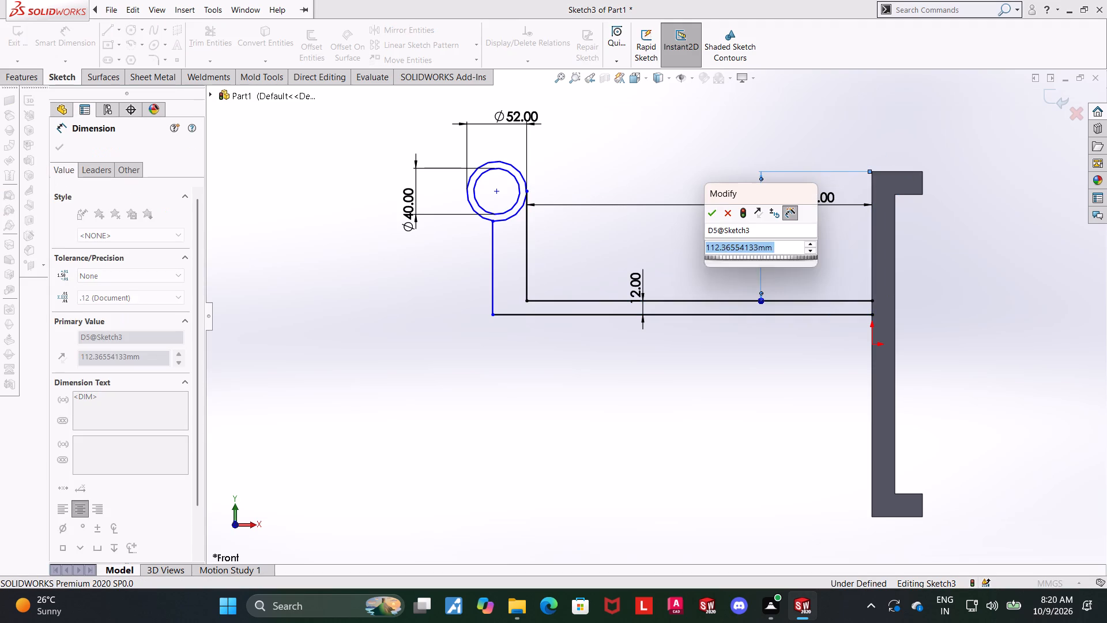
text(70)
key(Return)
key(Escape)
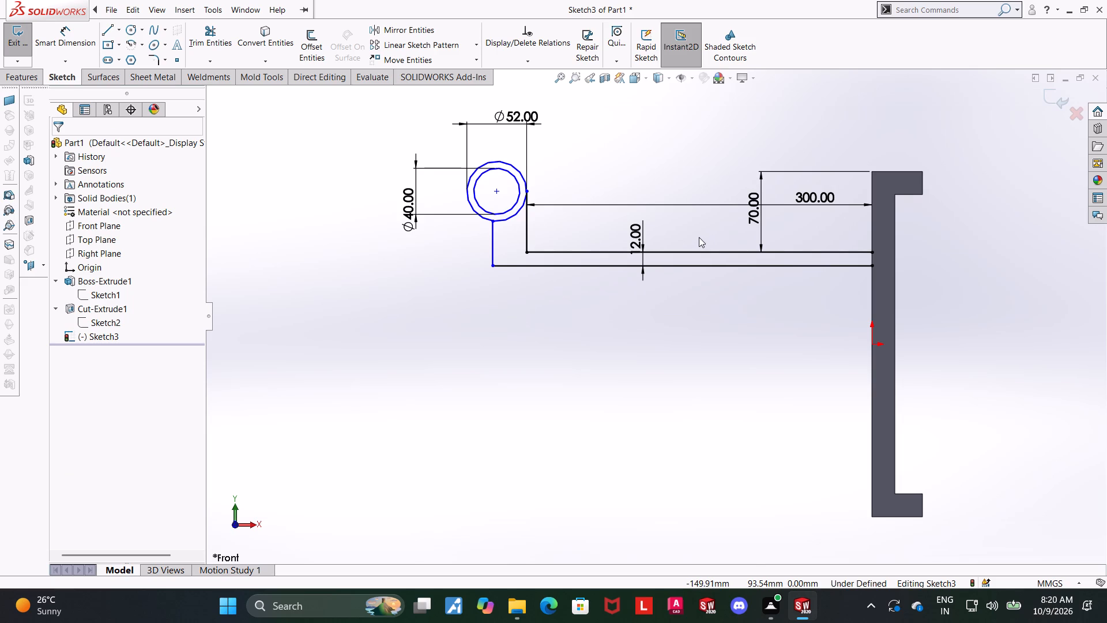
key(Escape)
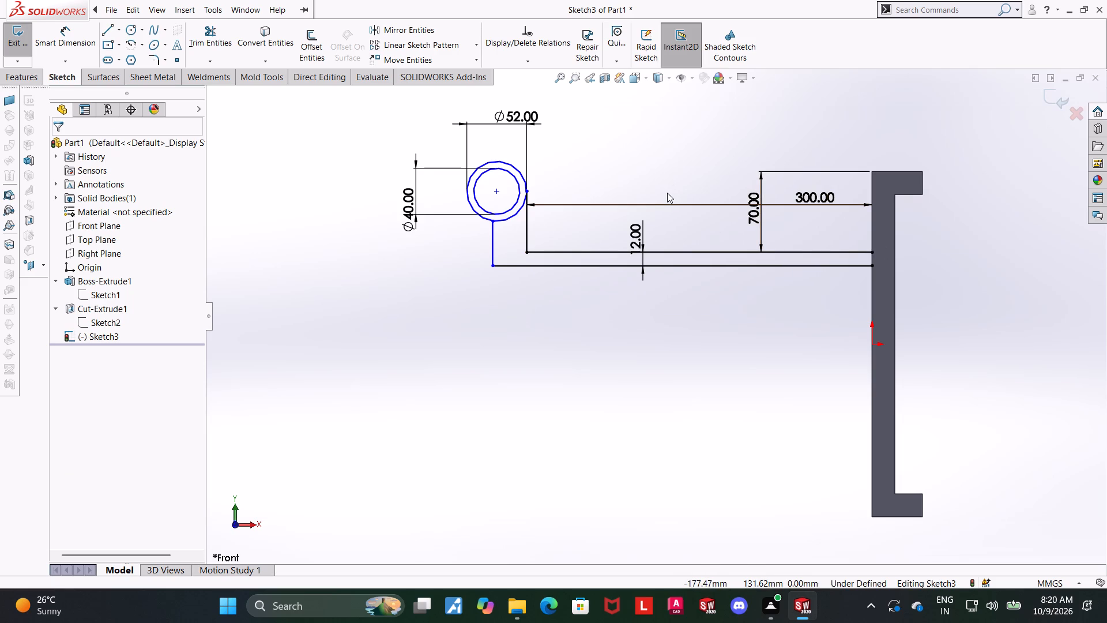
Dimension the distance between the arm's two vertical lines as 12 mm.
click(72, 31)
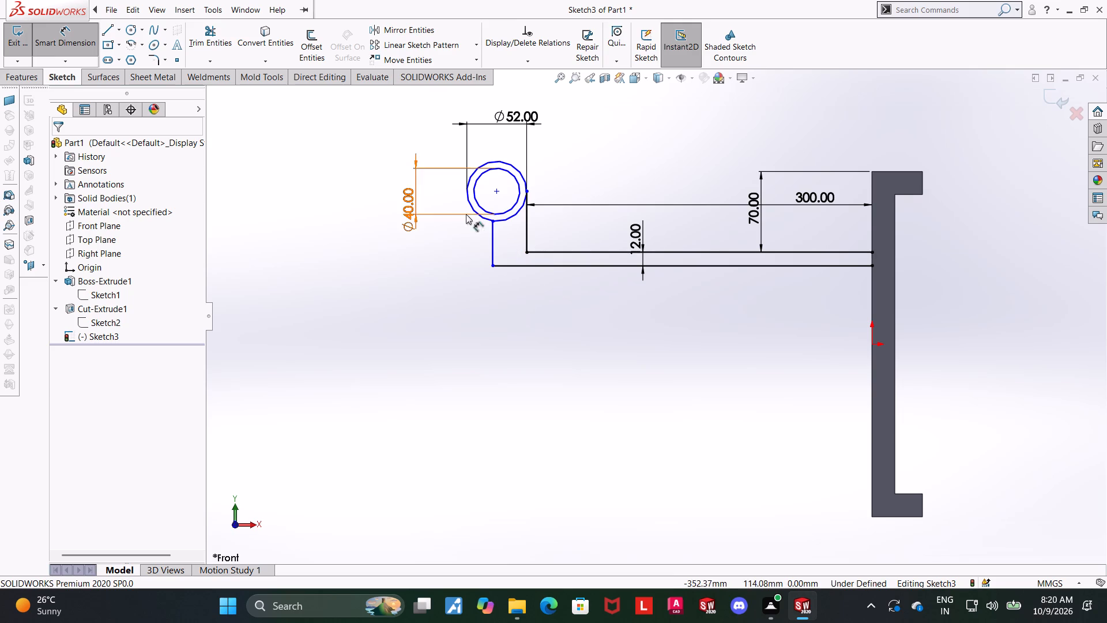
click(492, 241)
click(526, 234)
click(513, 295)
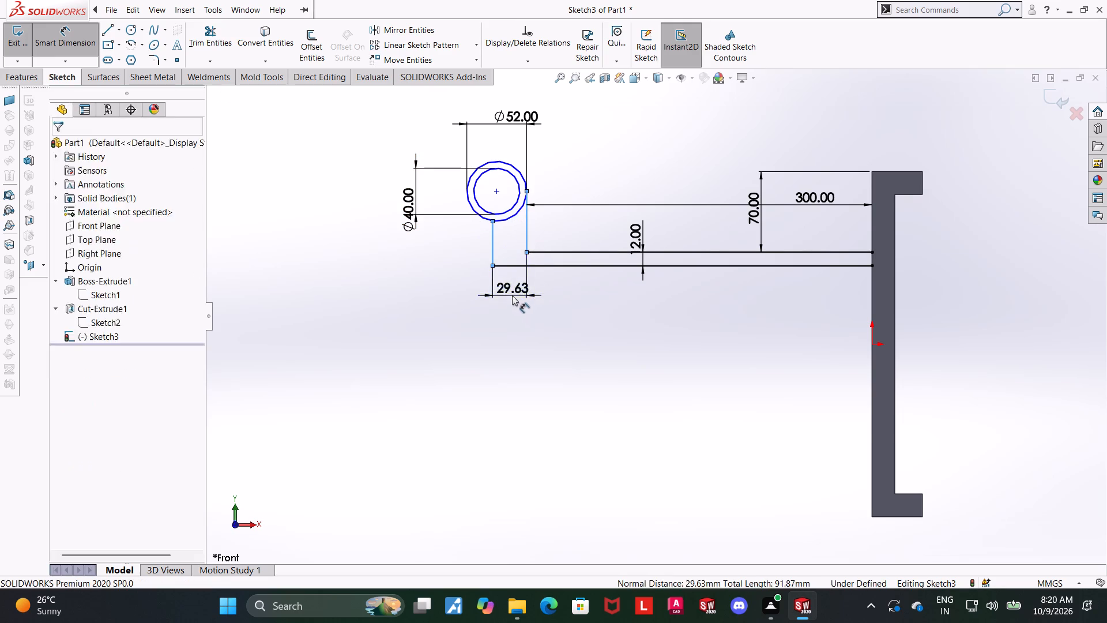
text(12)
key(Return)
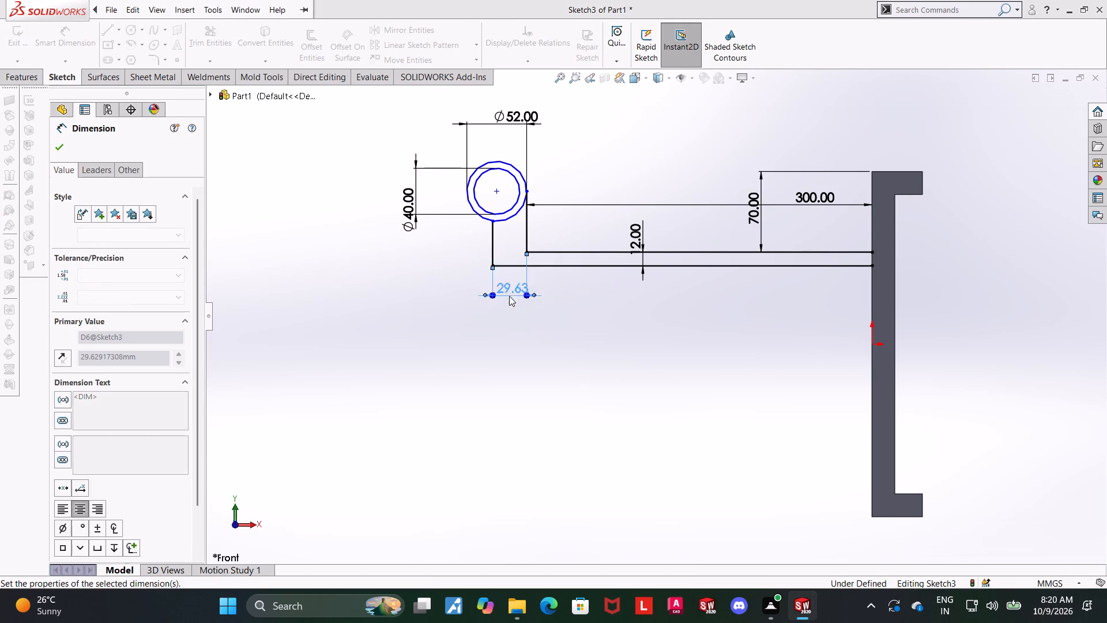
key(Escape)
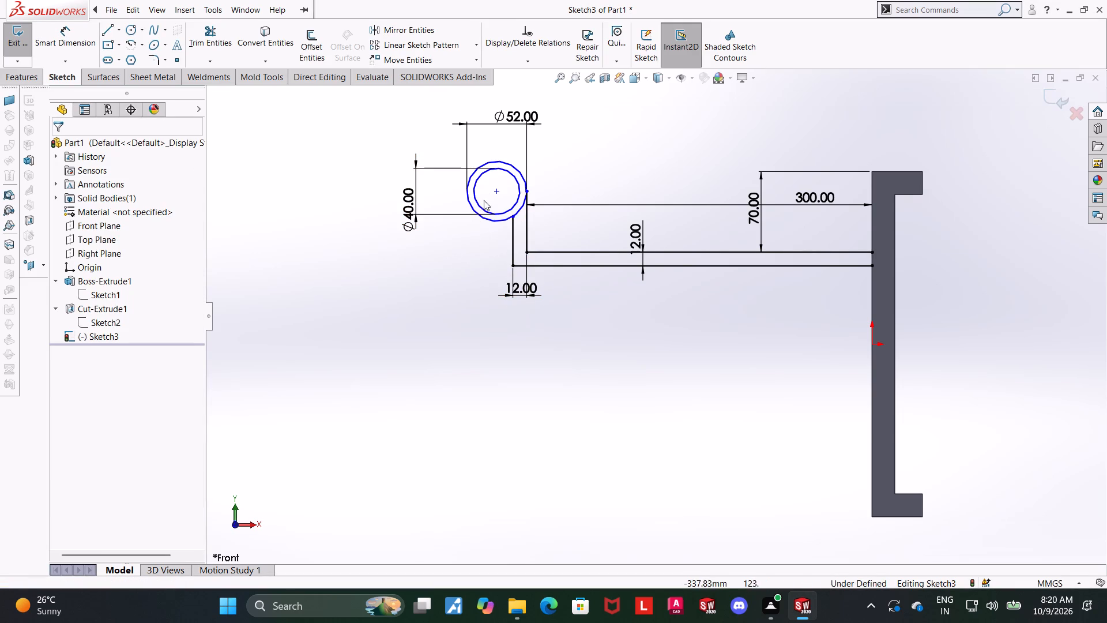
Trim away the part of the 52 mm circle lying between the arm's two vertical lines.
scroll(529, 196, up, 1)
click(191, 32)
scroll(544, 195, up, 2)
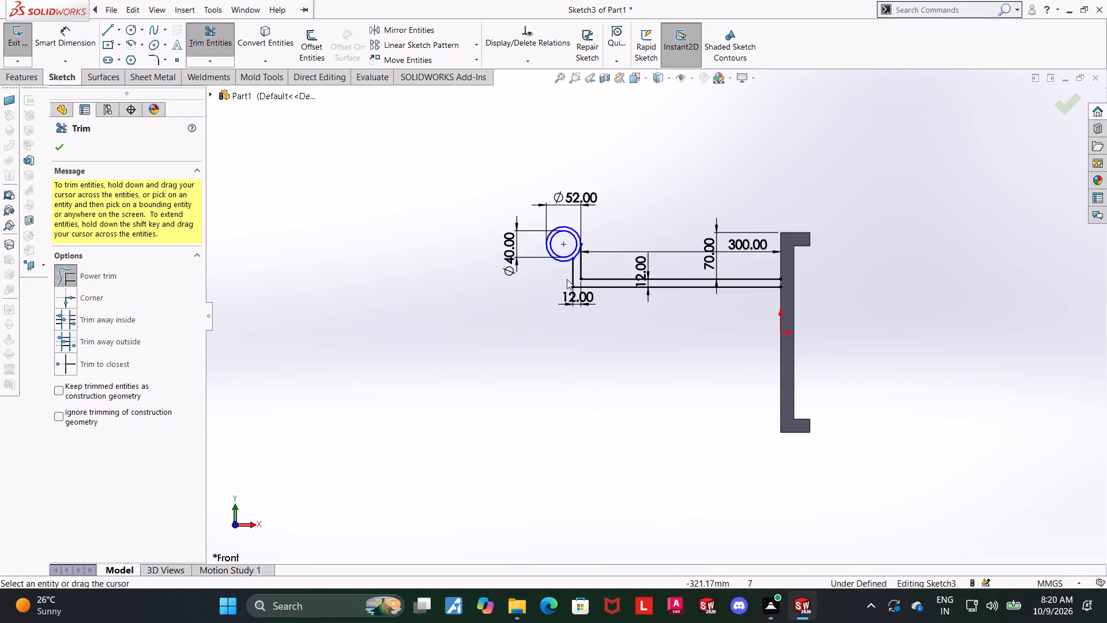
scroll(567, 278, down, 6)
scroll(606, 225, down, 1)
click(651, 251)
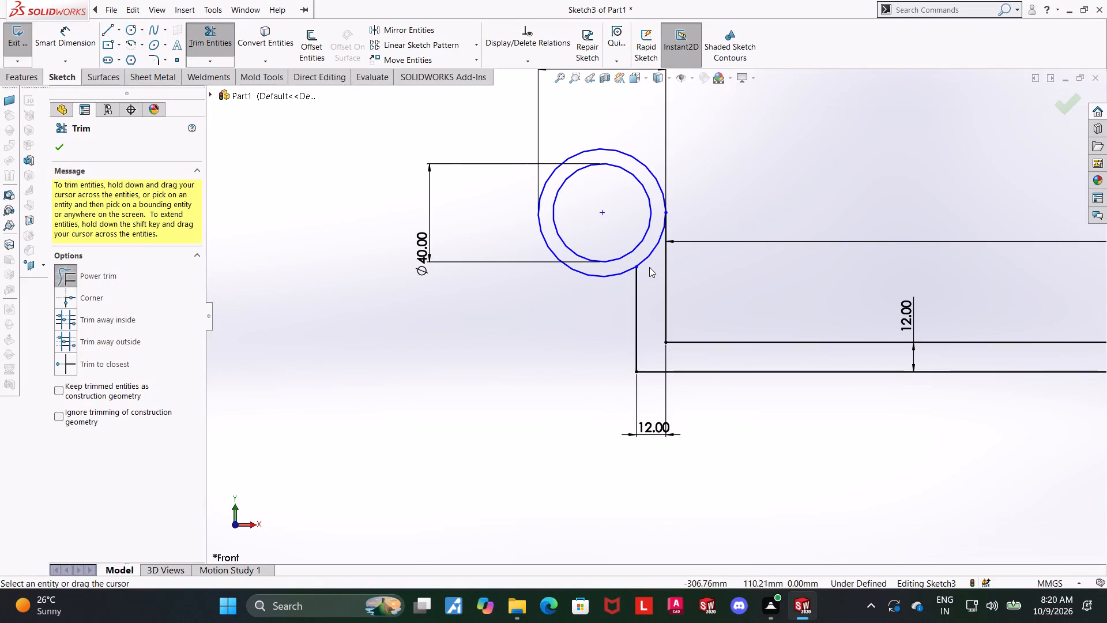
drag(654, 268, 649, 246)
key(Escape)
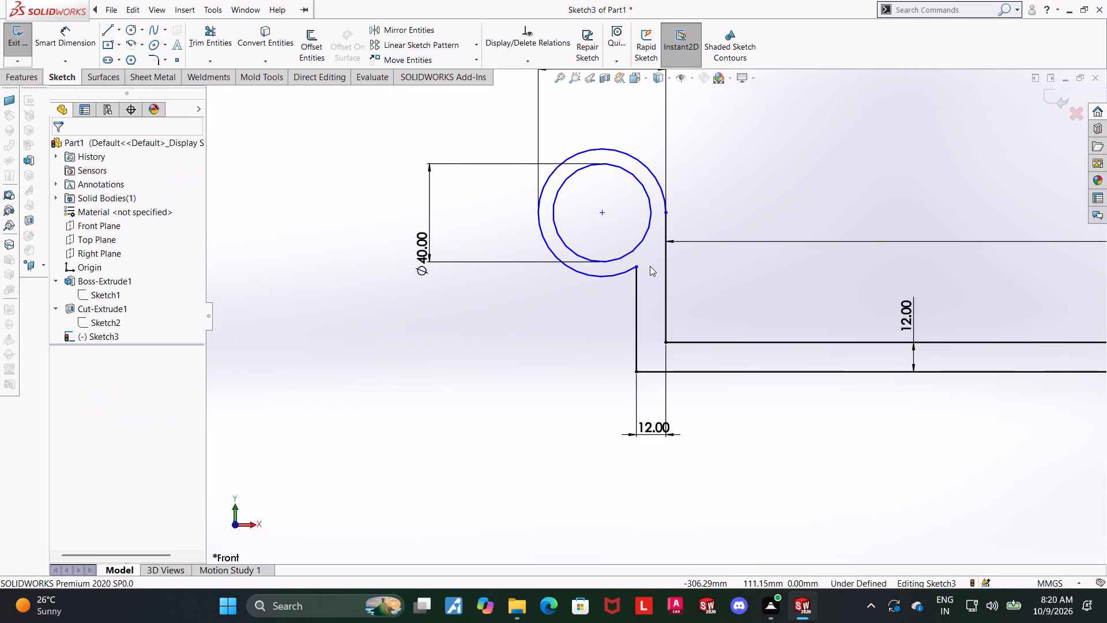
scroll(650, 265, down, 1)
key(Escape)
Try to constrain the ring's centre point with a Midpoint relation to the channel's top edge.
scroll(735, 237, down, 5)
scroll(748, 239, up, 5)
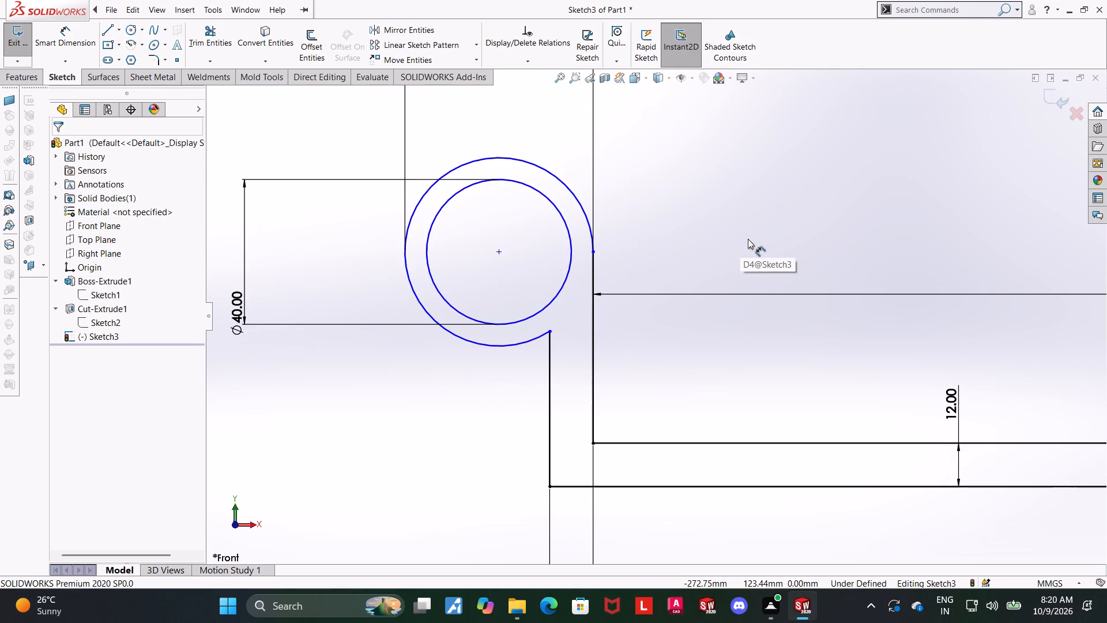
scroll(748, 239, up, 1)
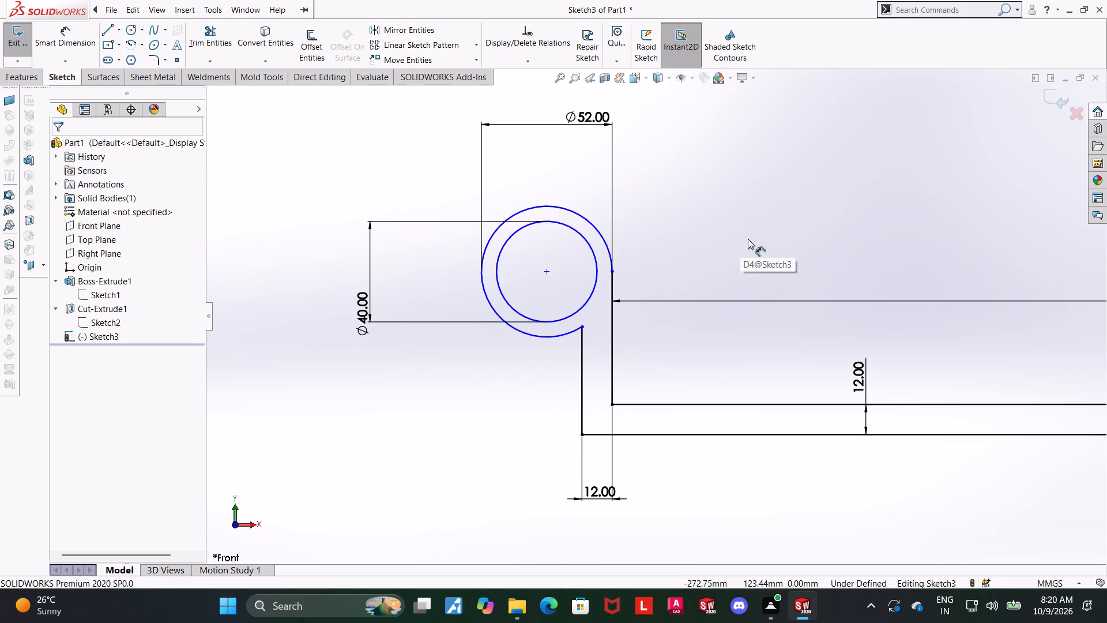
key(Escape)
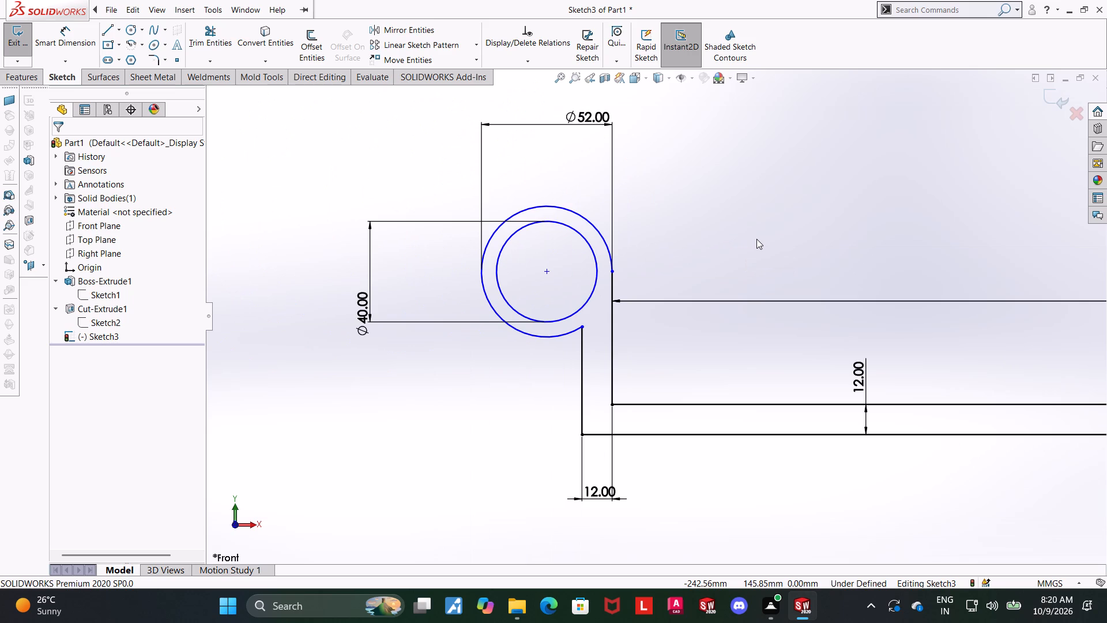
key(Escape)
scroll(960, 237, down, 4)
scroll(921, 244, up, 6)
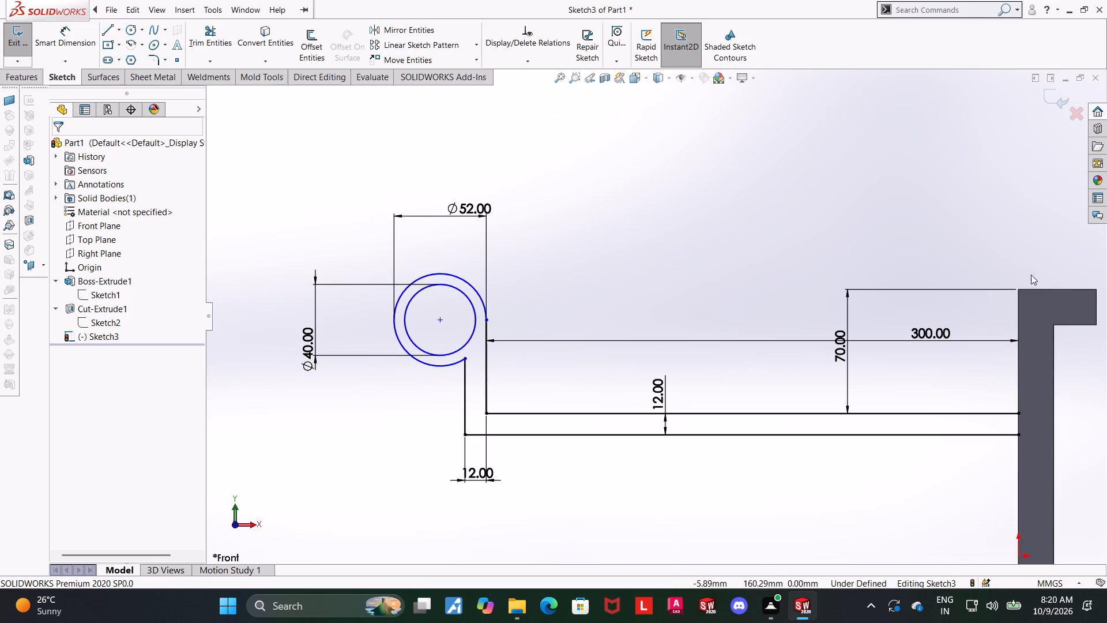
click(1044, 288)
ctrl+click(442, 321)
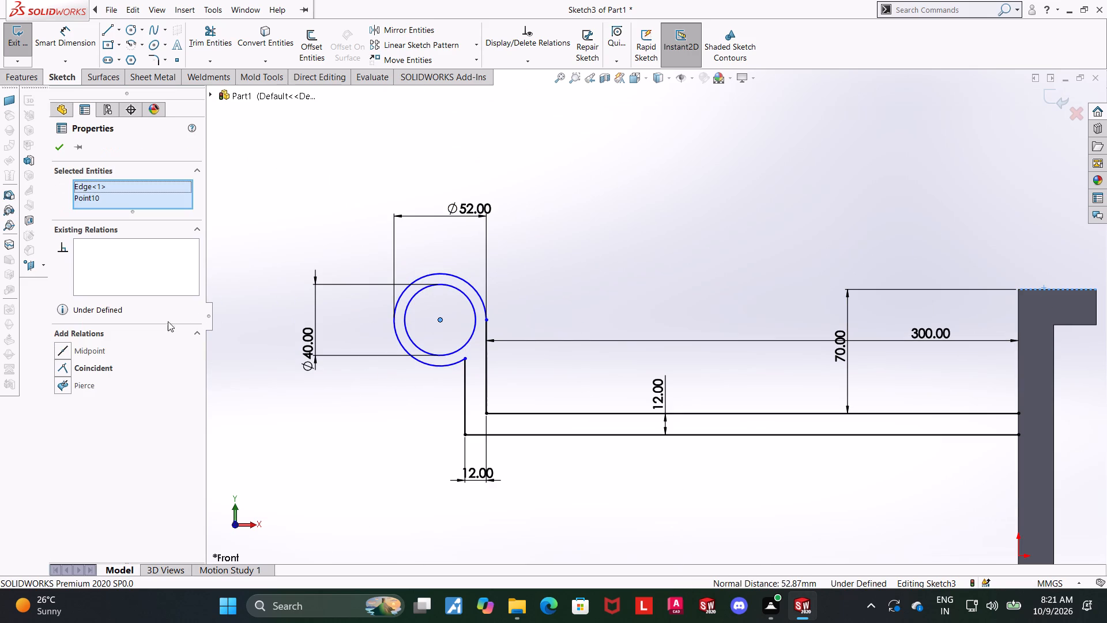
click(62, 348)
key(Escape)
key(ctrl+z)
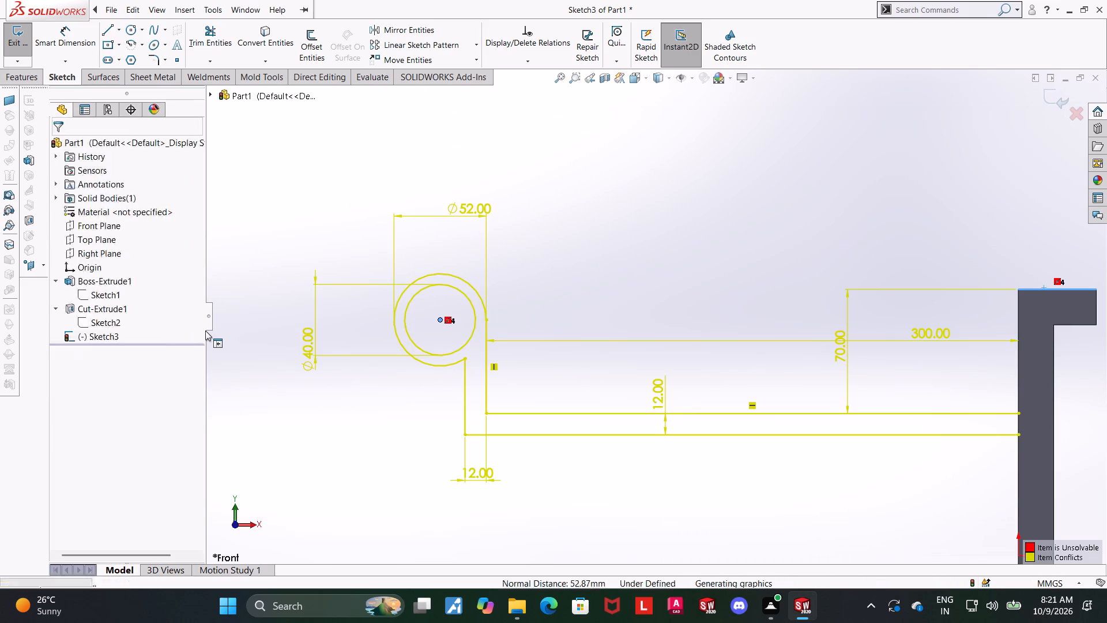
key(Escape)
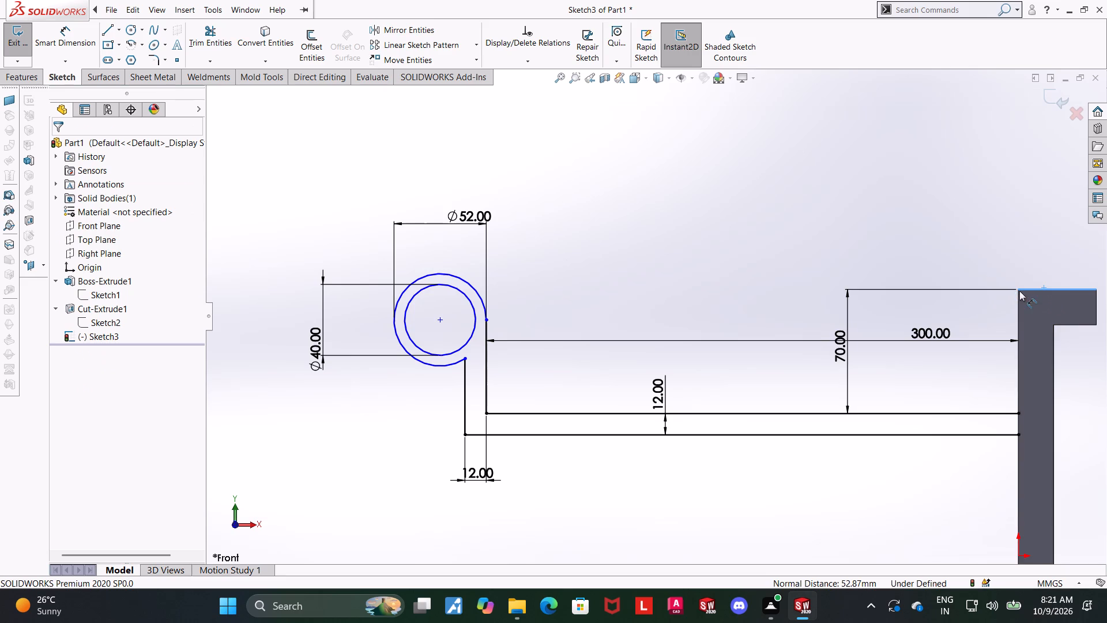
Add a Horizontal relation between the midpoint of the channel's top edge and the ring's centre point.
click(1057, 290)
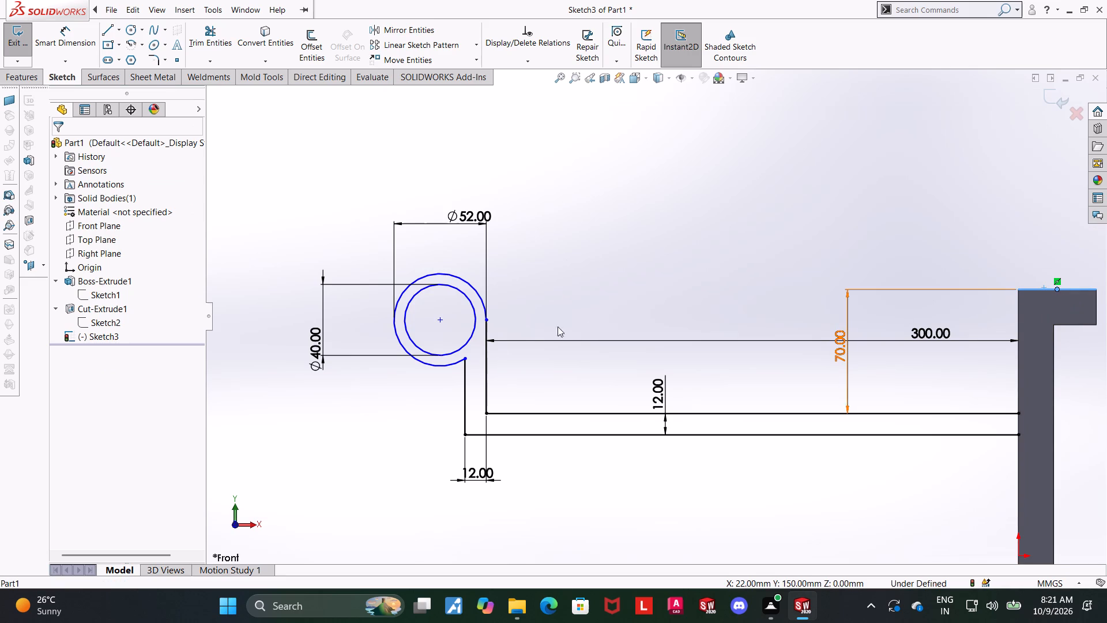
ctrl+click(439, 319)
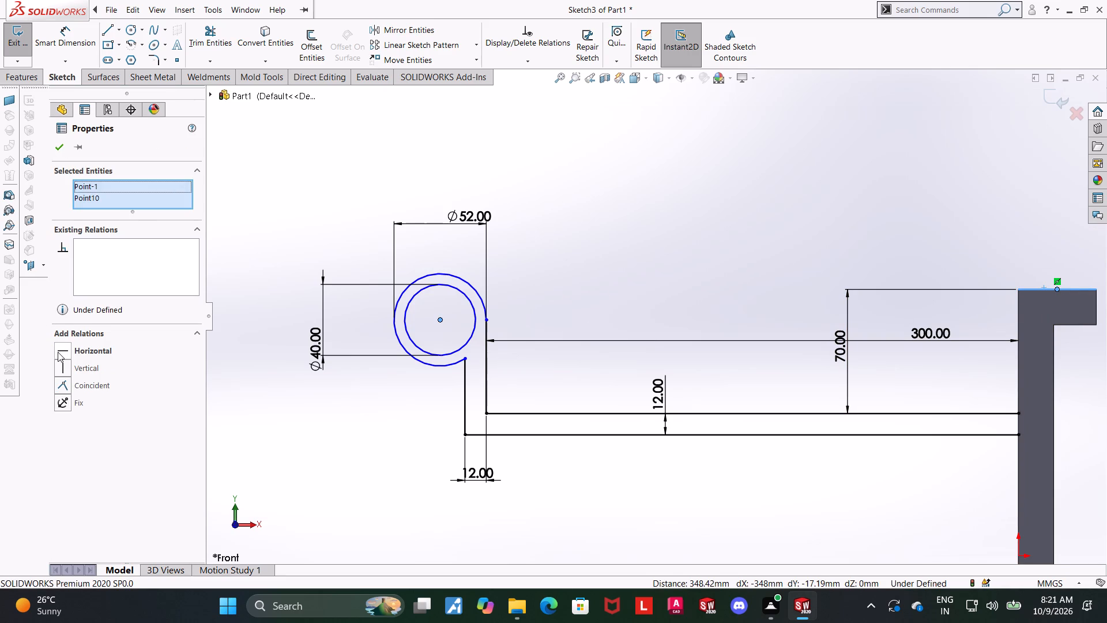
click(58, 352)
key(Escape)
key(Escape)
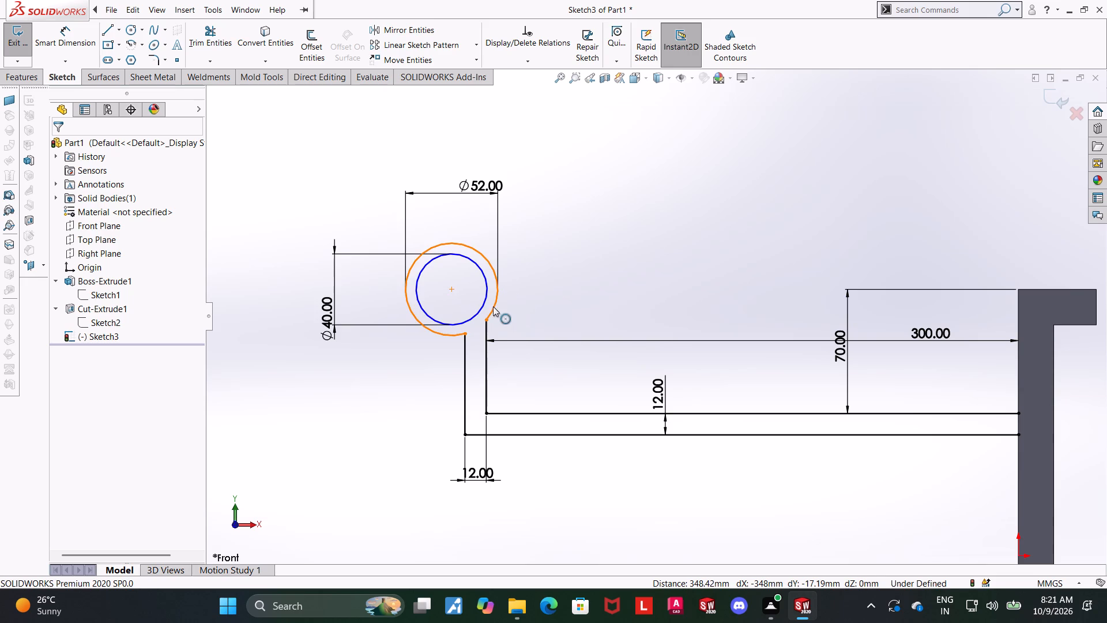
Make the 52 mm arc tangent to the arm's inner vertical line.
click(493, 306)
ctrl+click(484, 347)
click(60, 353)
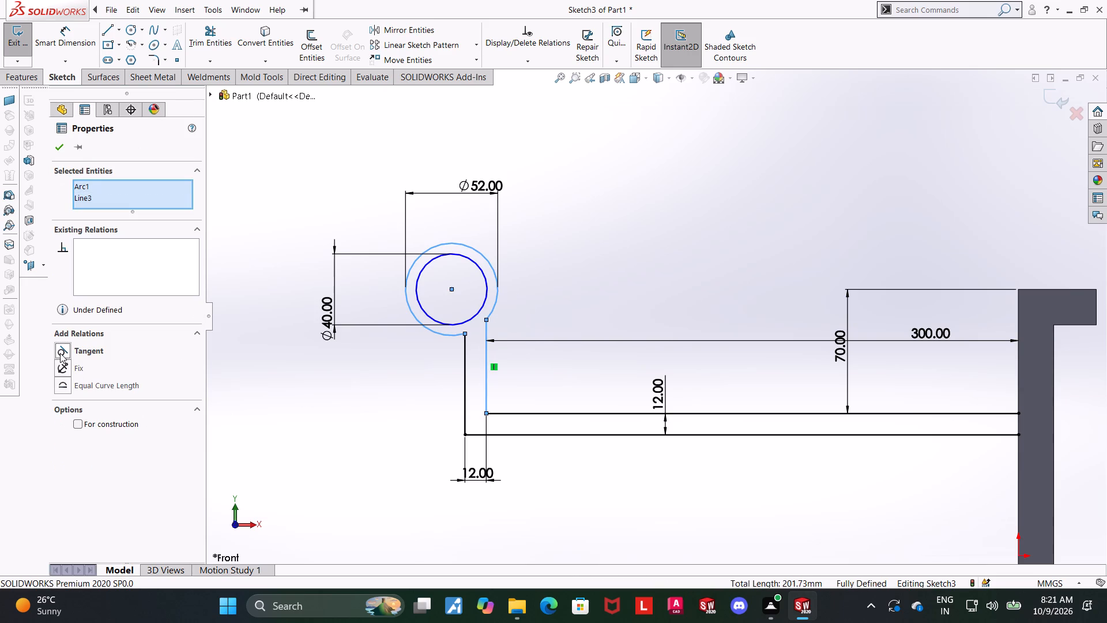
key(Escape)
key(Escape)
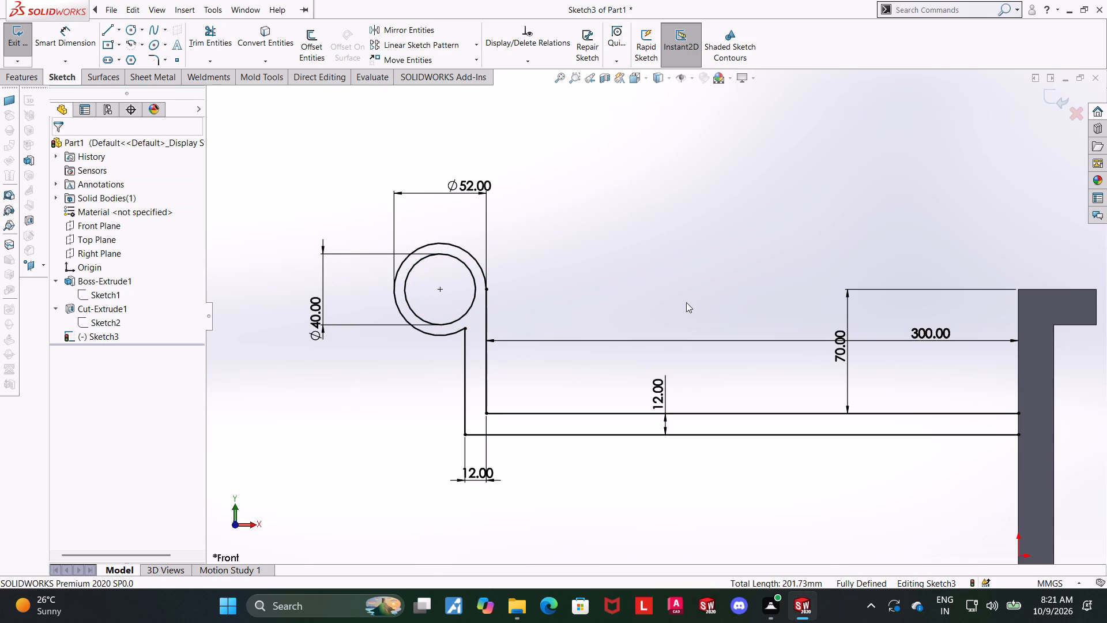
Close the arm profile with a vertical line joining the two horizontal lines' endpoints at the channel's web face.
scroll(653, 308, down, 2)
scroll(652, 308, up, 4)
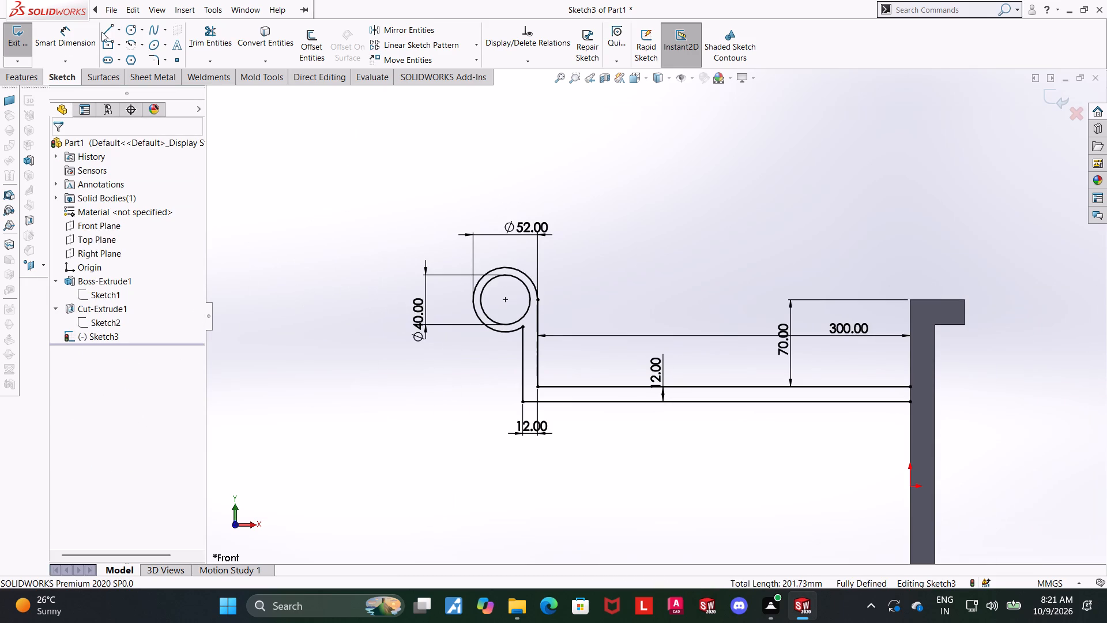
click(108, 32)
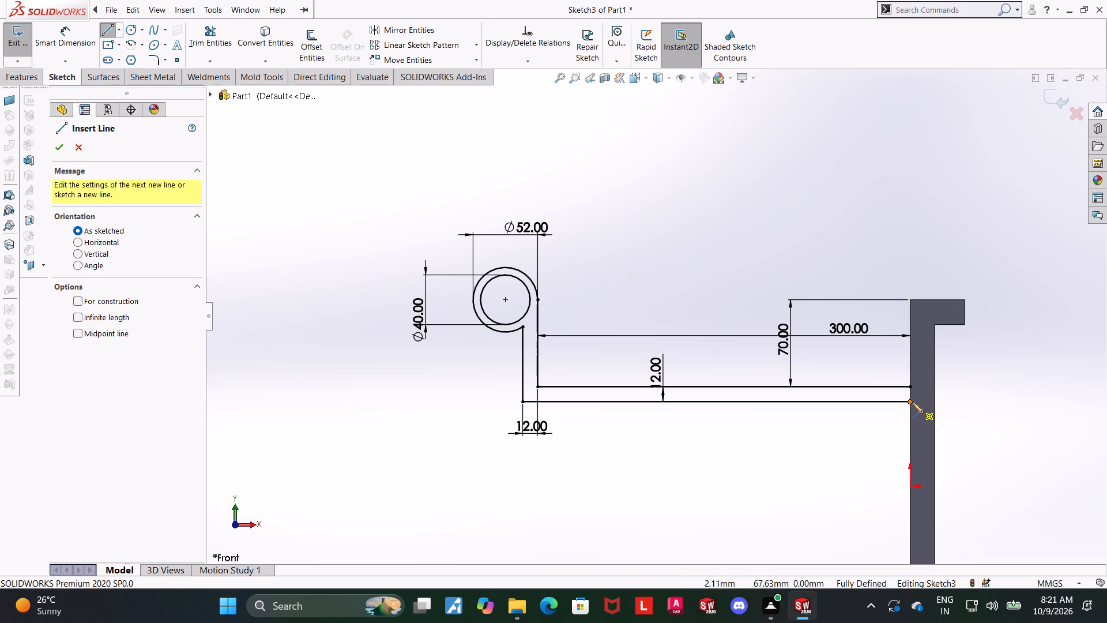
click(912, 402)
click(912, 387)
key(Escape)
key(Escape)
key(Escape)
key(Escape)
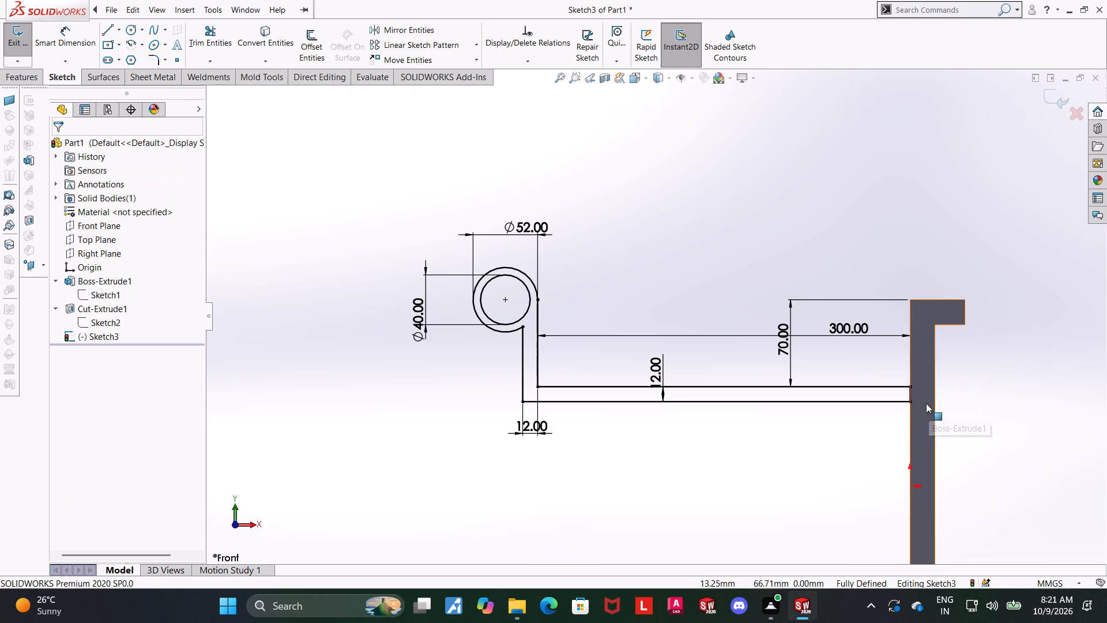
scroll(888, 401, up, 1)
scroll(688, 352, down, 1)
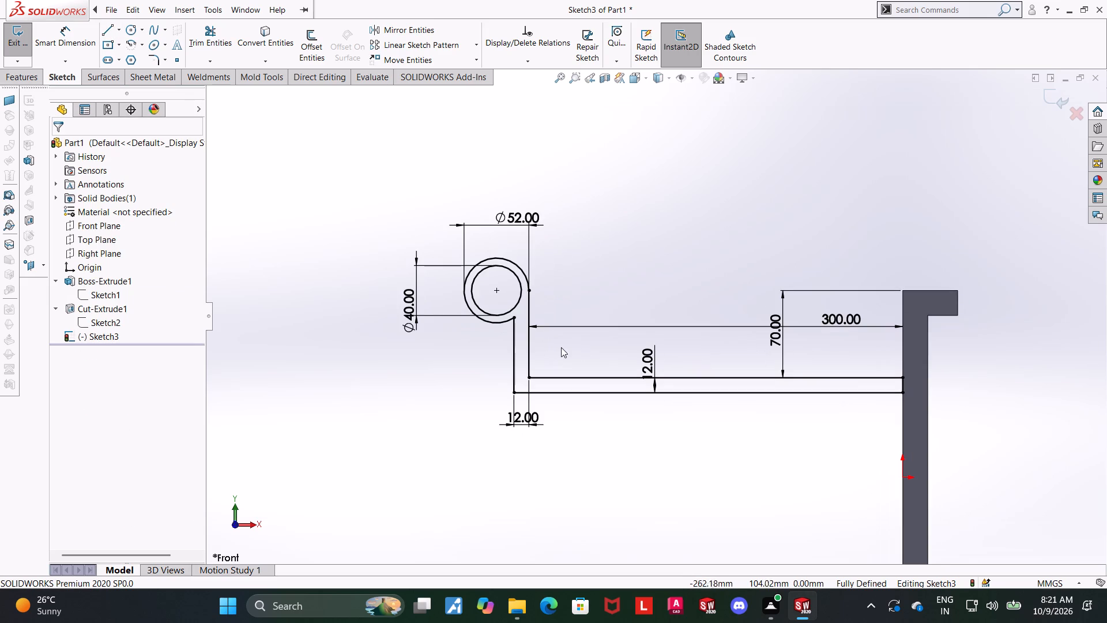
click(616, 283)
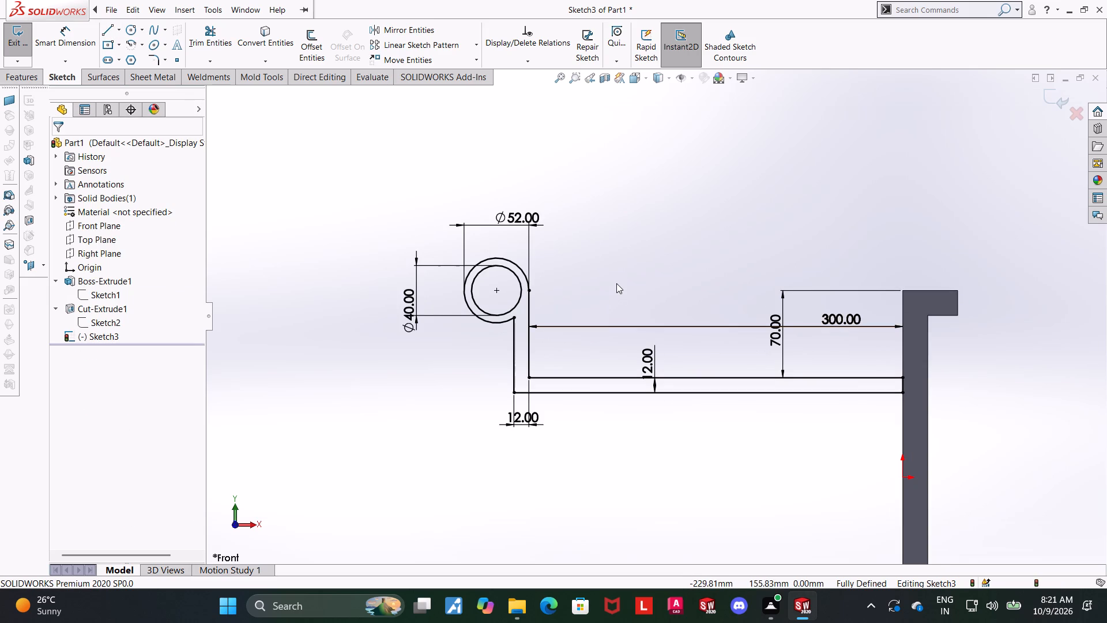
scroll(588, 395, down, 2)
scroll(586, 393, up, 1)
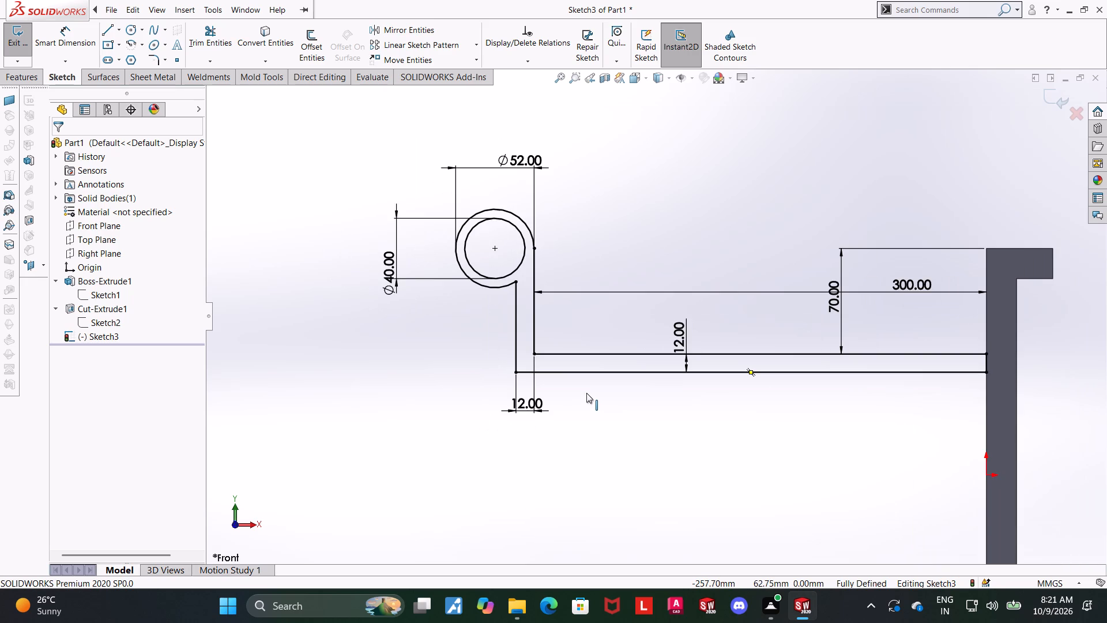
Add 3 mm sketch fillets to the inner and outer corners of the L-shaped arm profile.
scroll(584, 393, down, 1)
scroll(584, 393, up, 1)
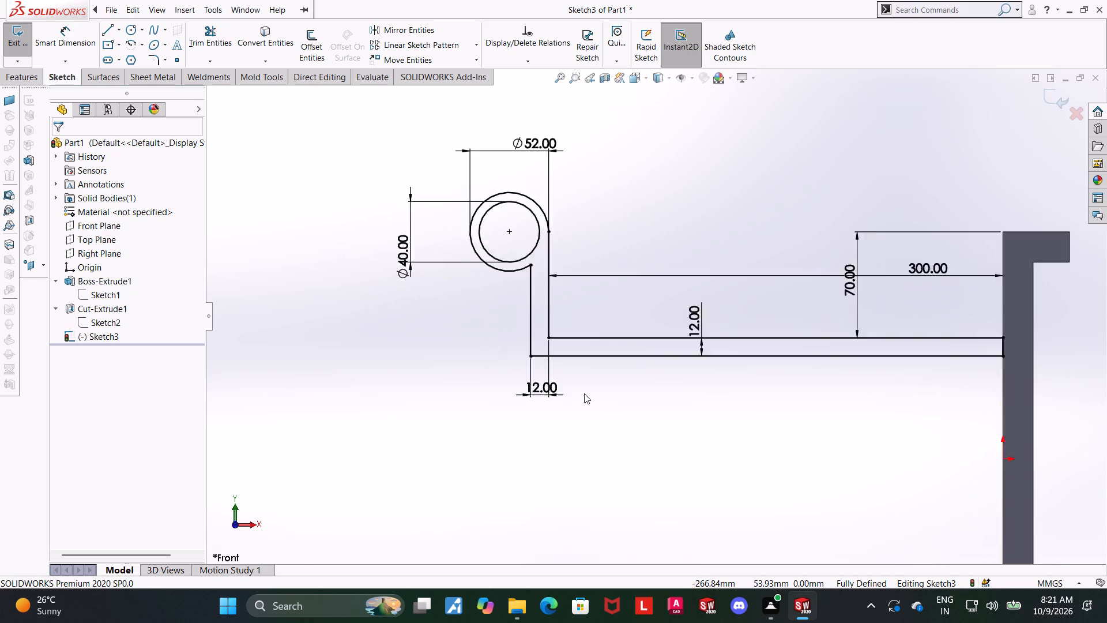
scroll(584, 393, up, 1)
key(Escape)
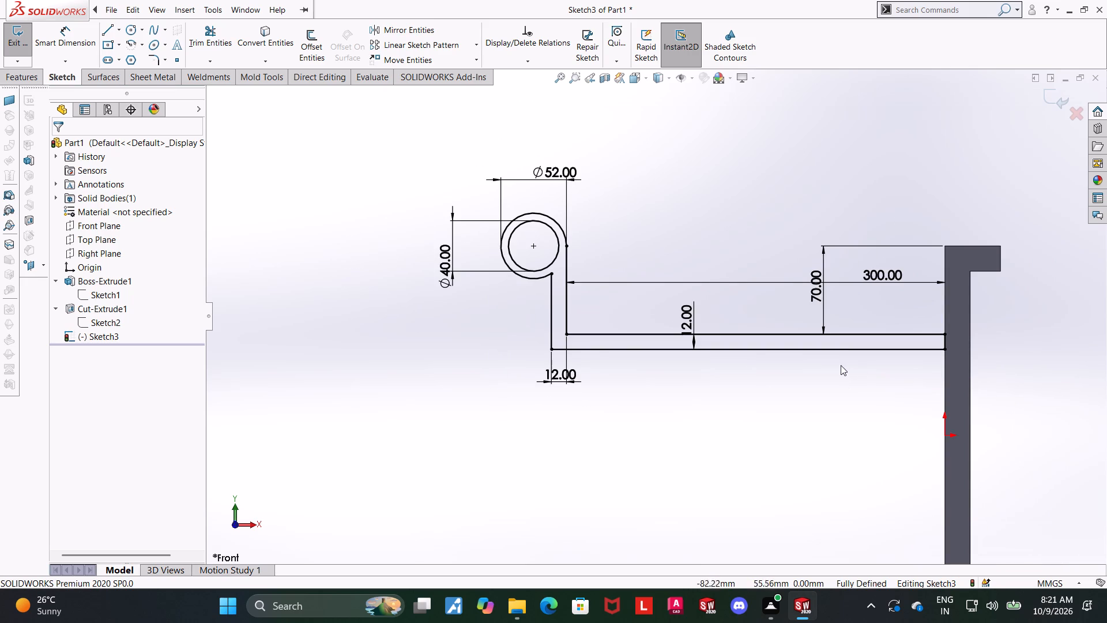
click(159, 58)
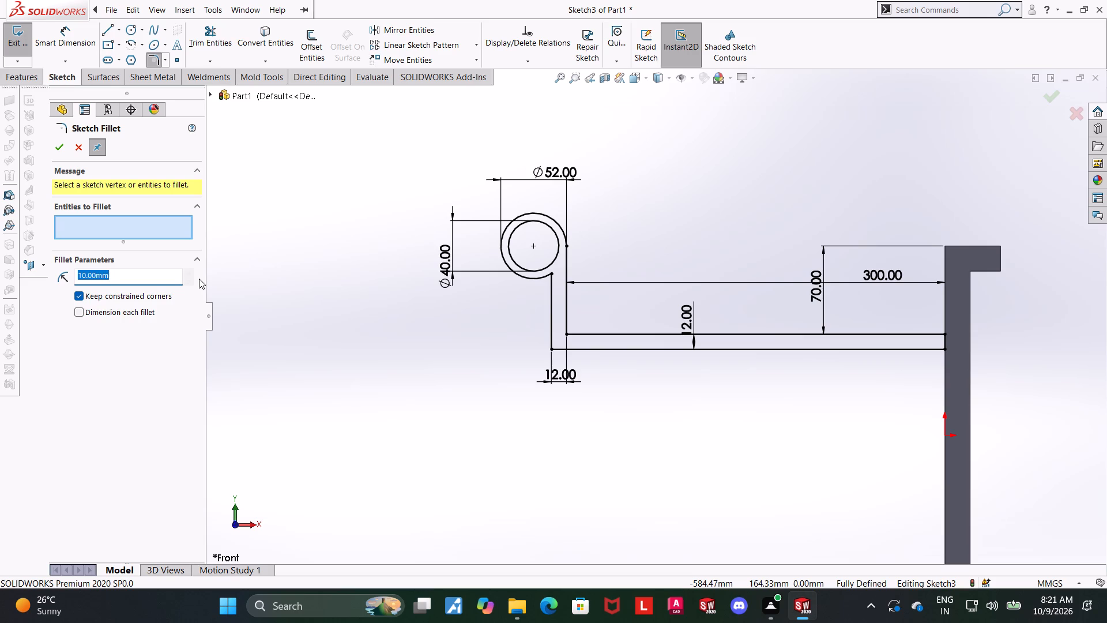
key(3)
key(Return)
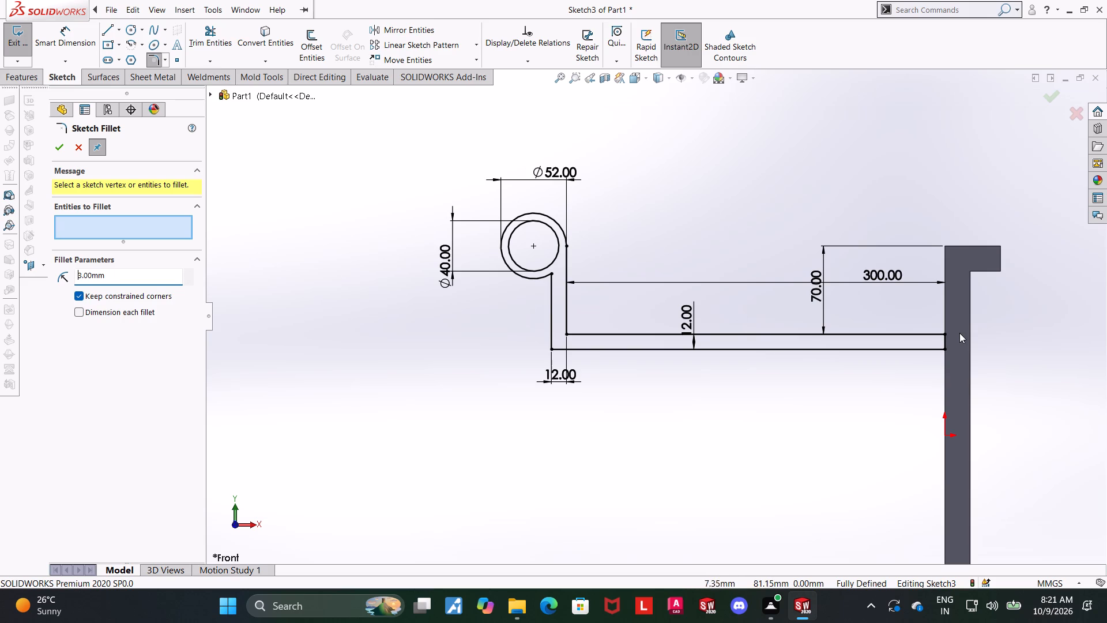
click(569, 332)
scroll(583, 326, up, 2)
scroll(584, 332, down, 4)
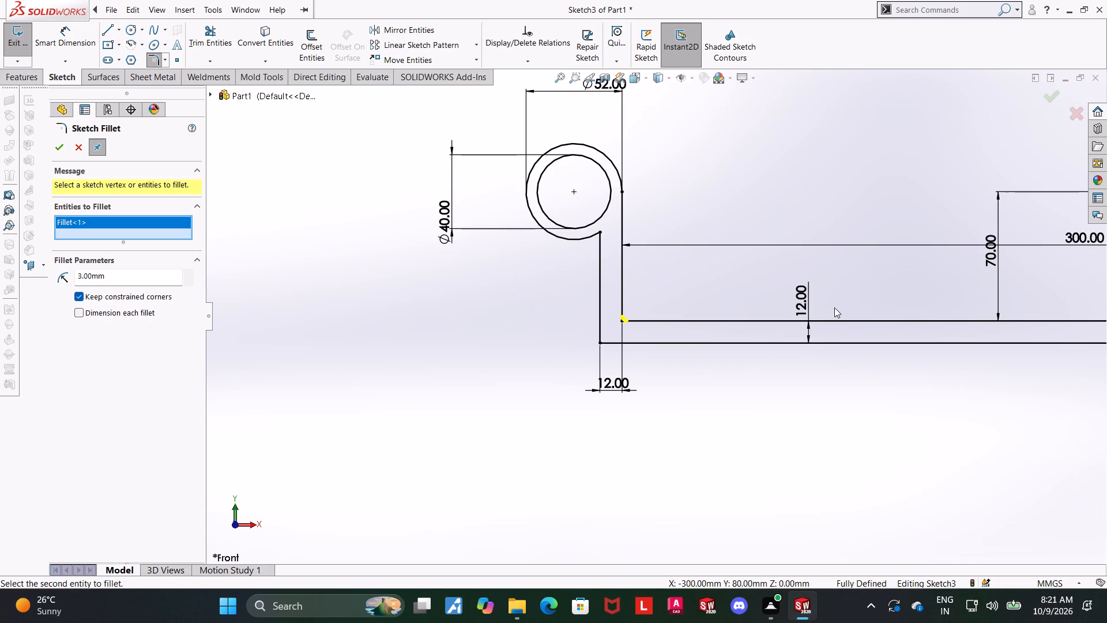
scroll(835, 307, down, 2)
click(474, 360)
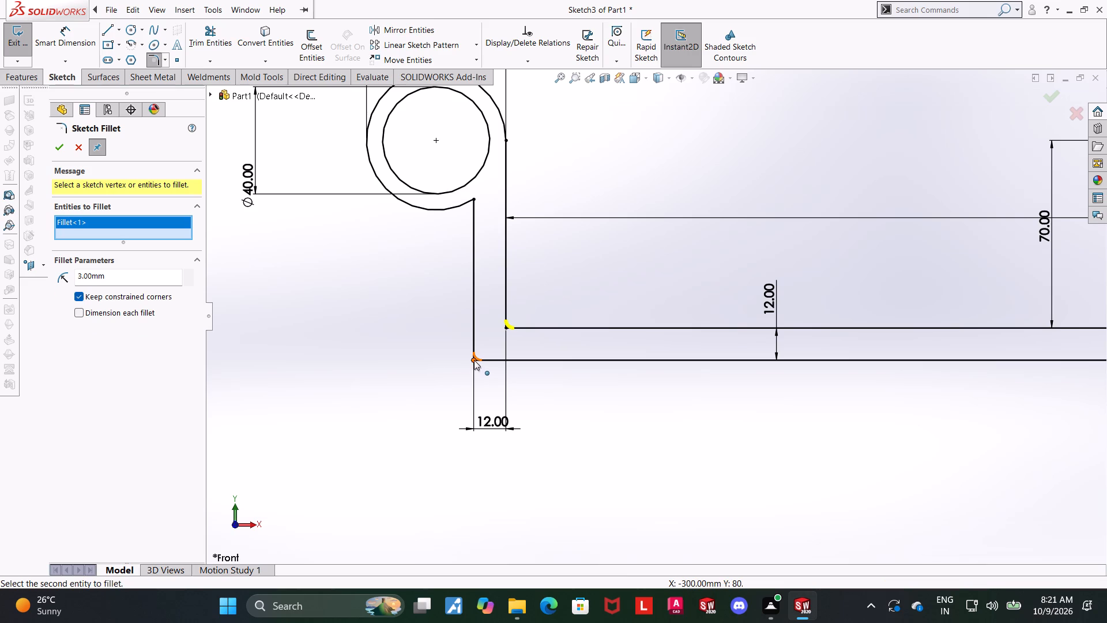
click(51, 150)
click(288, 328)
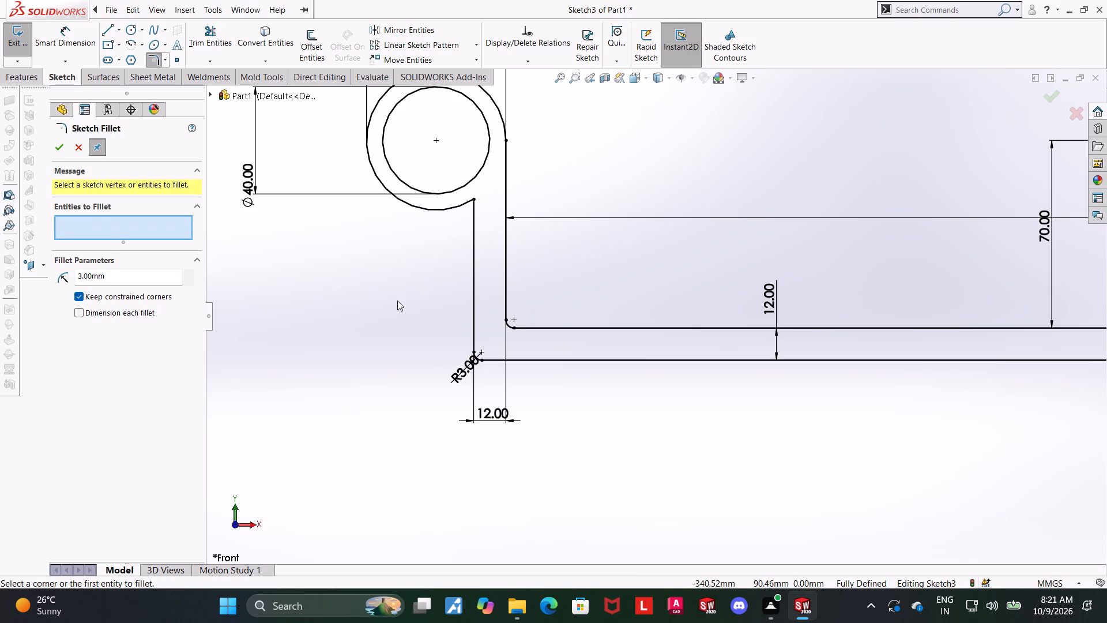
click(76, 154)
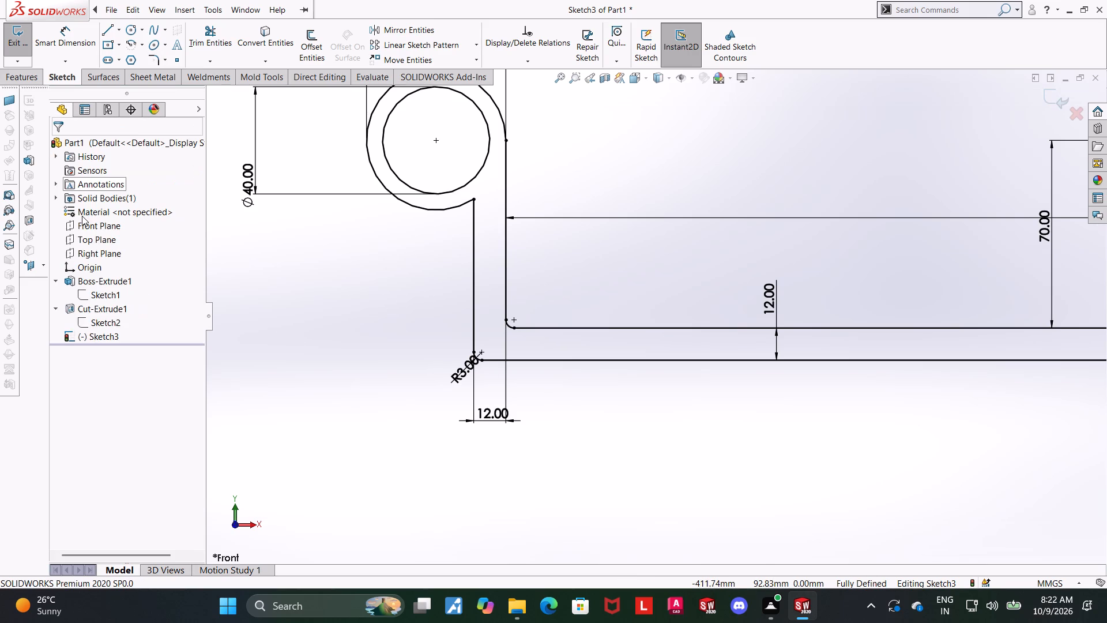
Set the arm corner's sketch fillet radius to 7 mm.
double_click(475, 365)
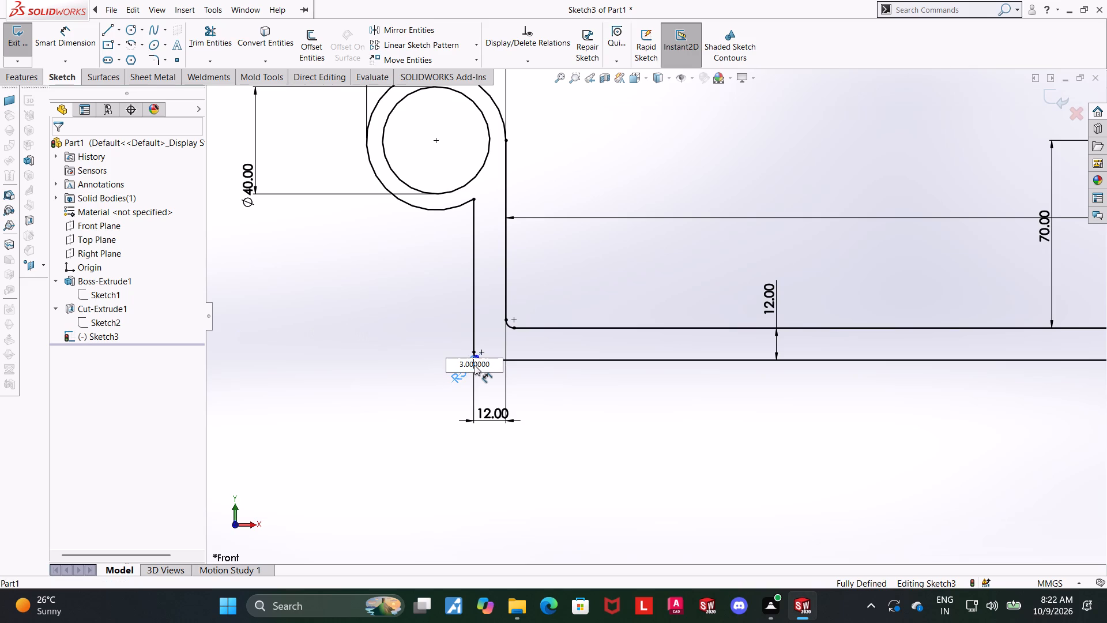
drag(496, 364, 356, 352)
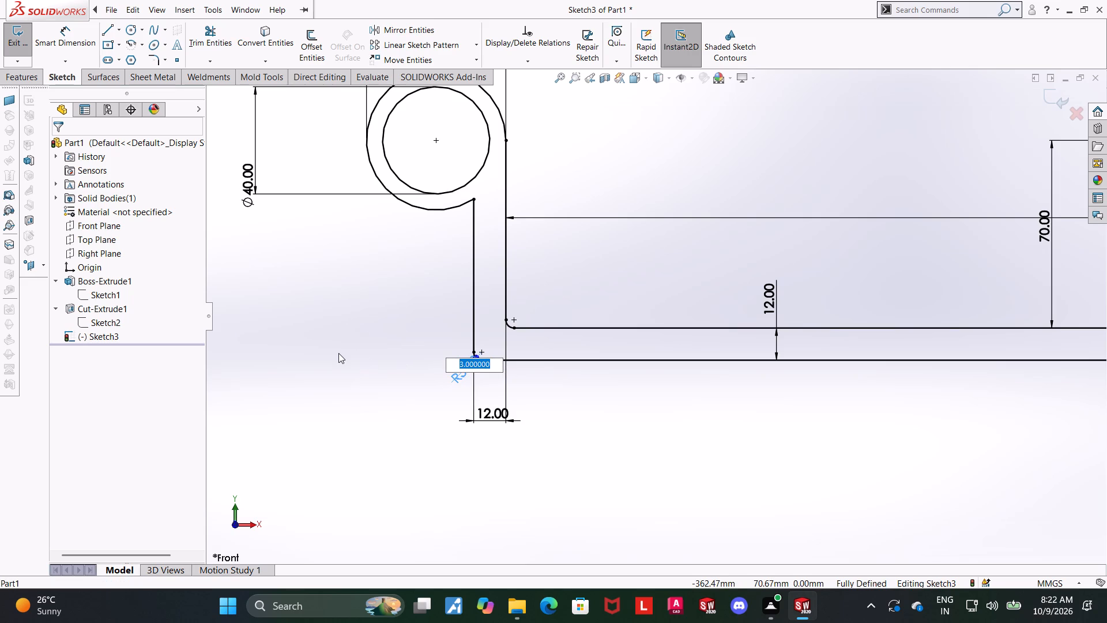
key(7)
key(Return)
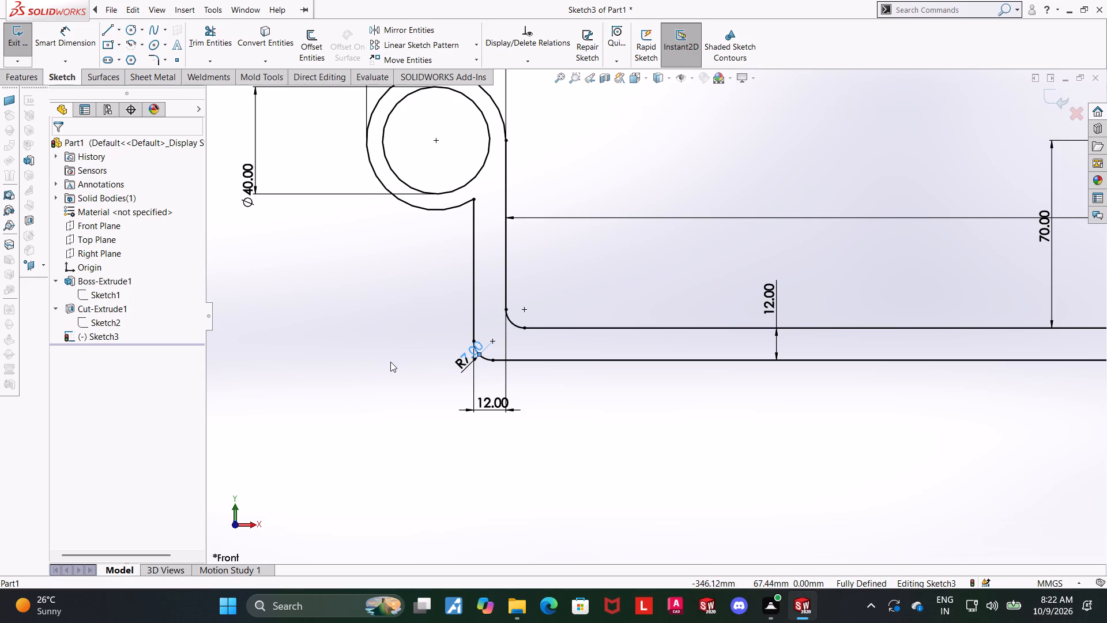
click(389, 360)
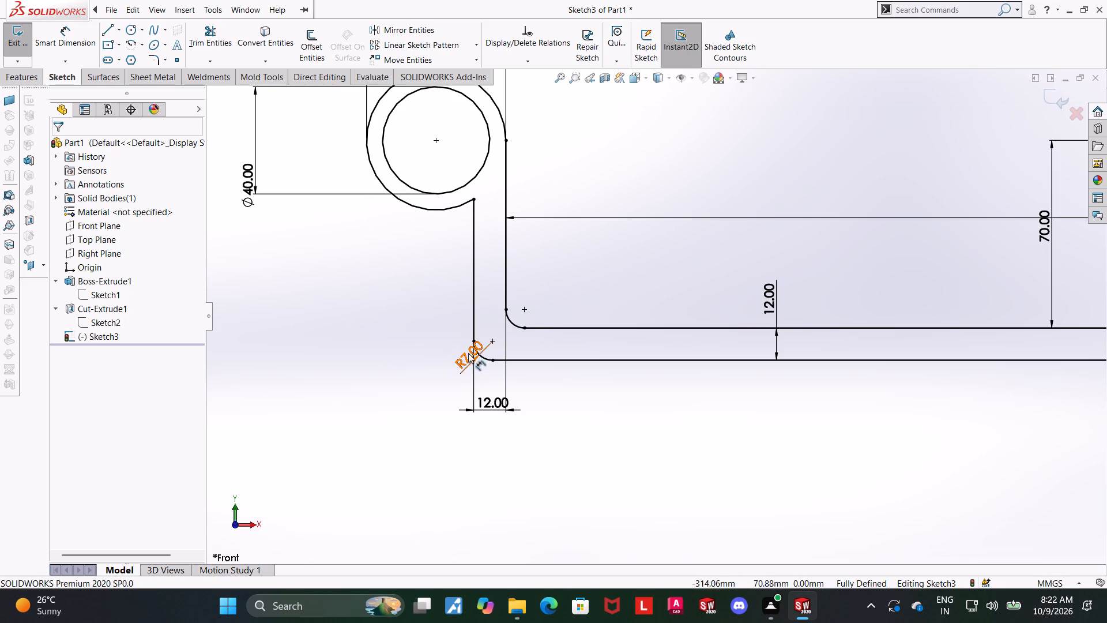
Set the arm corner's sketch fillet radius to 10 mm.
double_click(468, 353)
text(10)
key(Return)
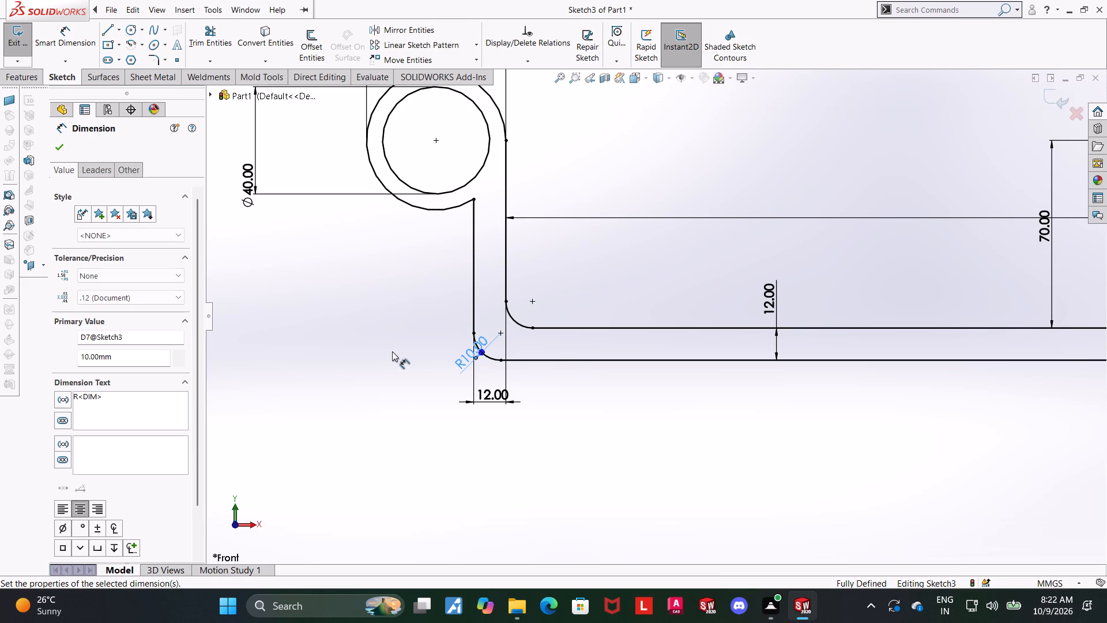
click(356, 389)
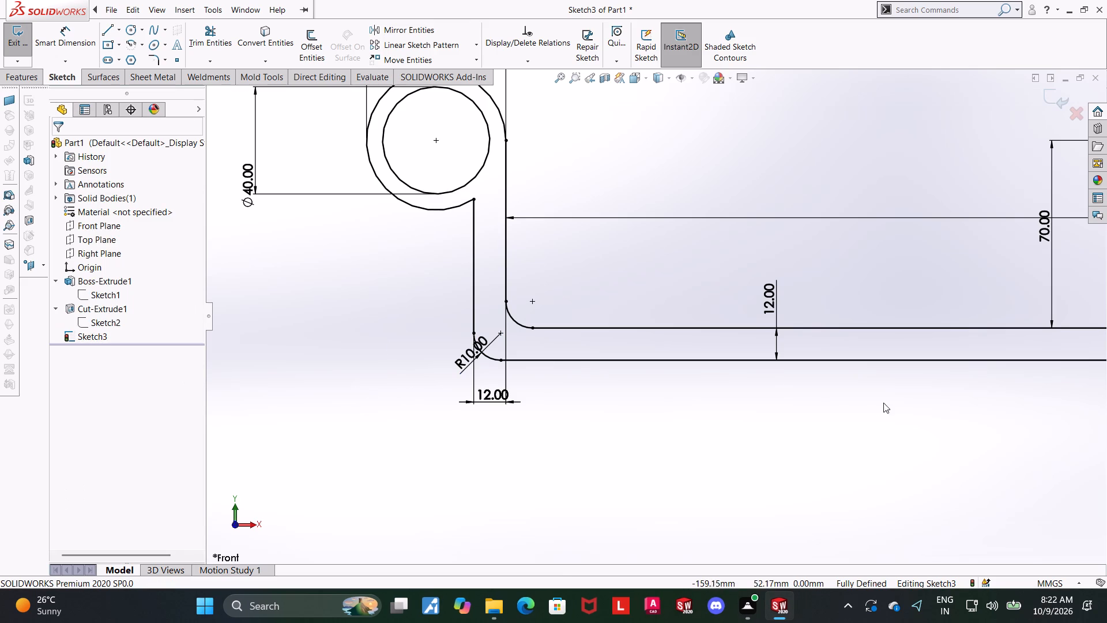
Set the arm corner's sketch fillet radius to 6 mm.
scroll(803, 405, up, 3)
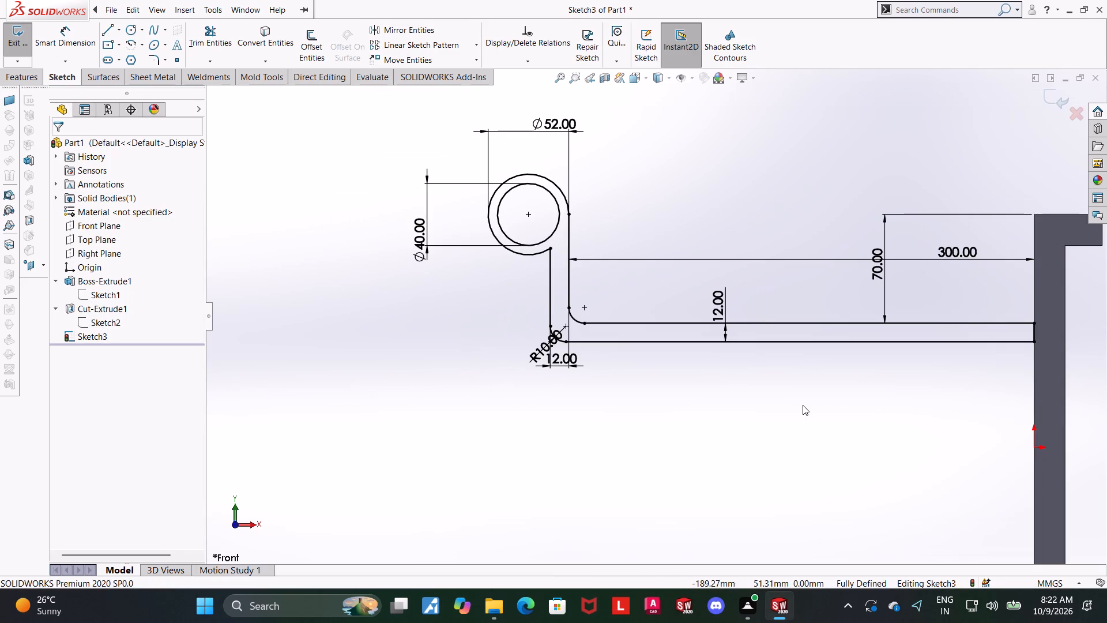
scroll(817, 407, down, 1)
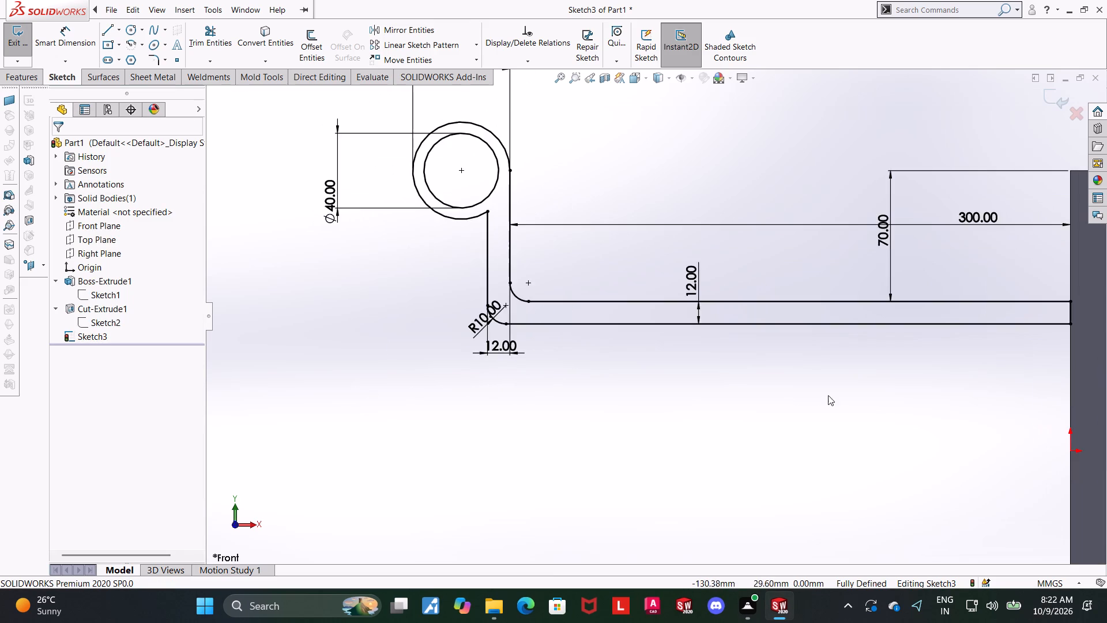
middle_drag(828, 395, 778, 420)
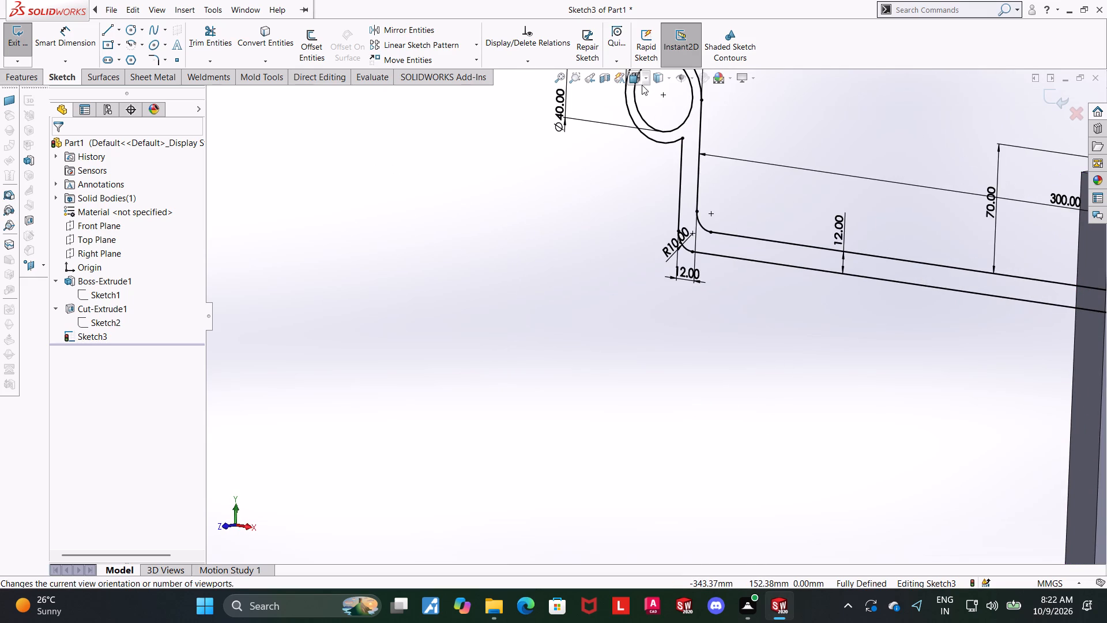
click(635, 80)
click(441, 347)
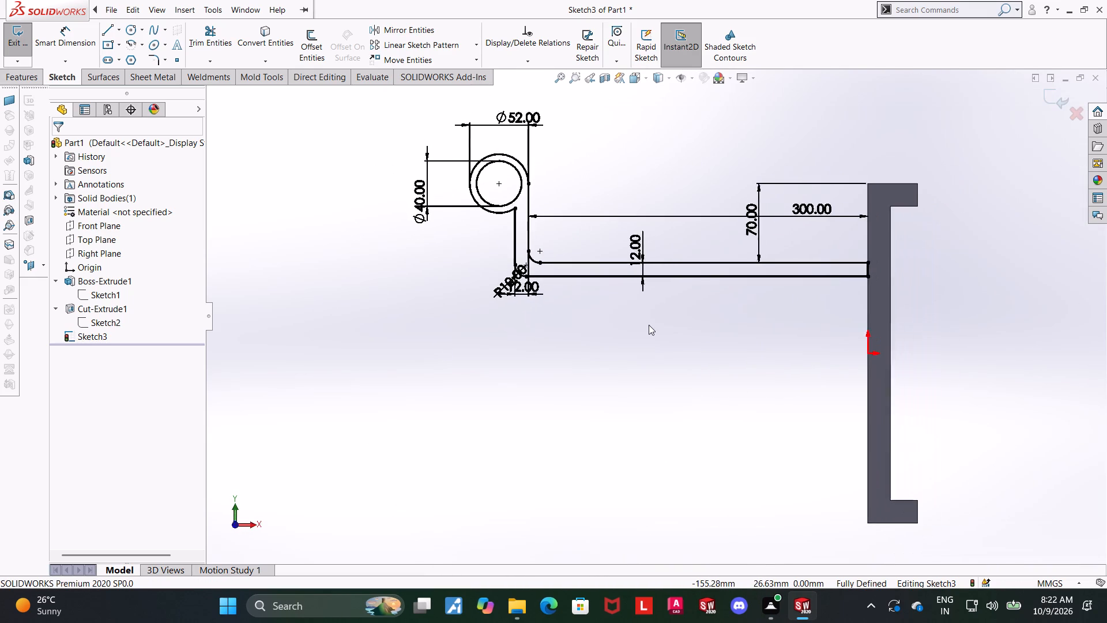
scroll(750, 276, down, 1)
scroll(551, 266, down, 2)
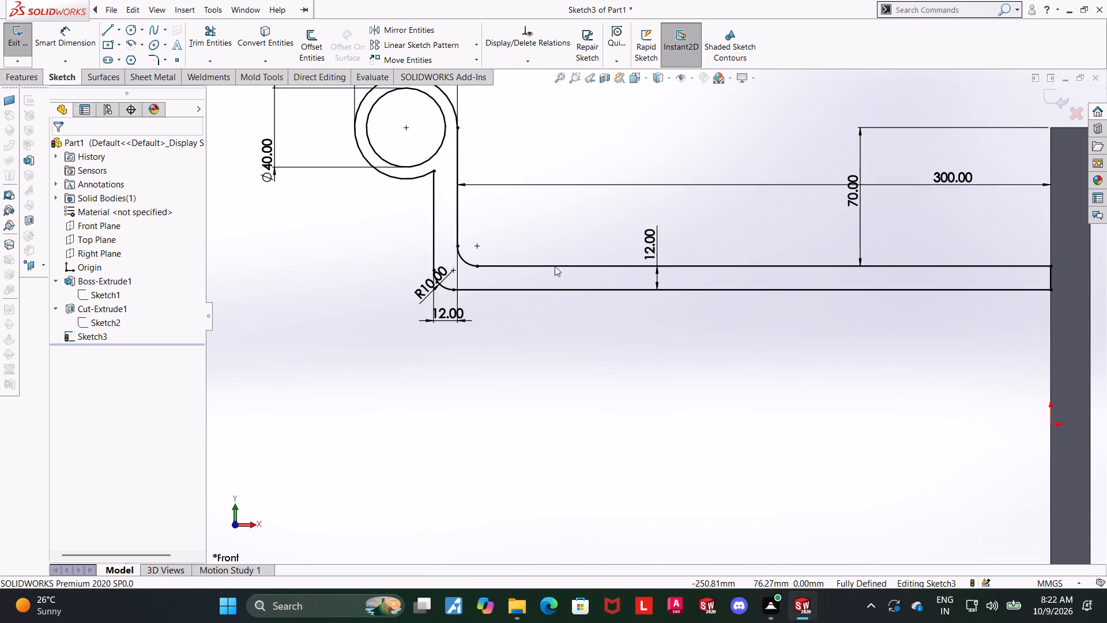
scroll(555, 266, down, 1)
click(404, 294)
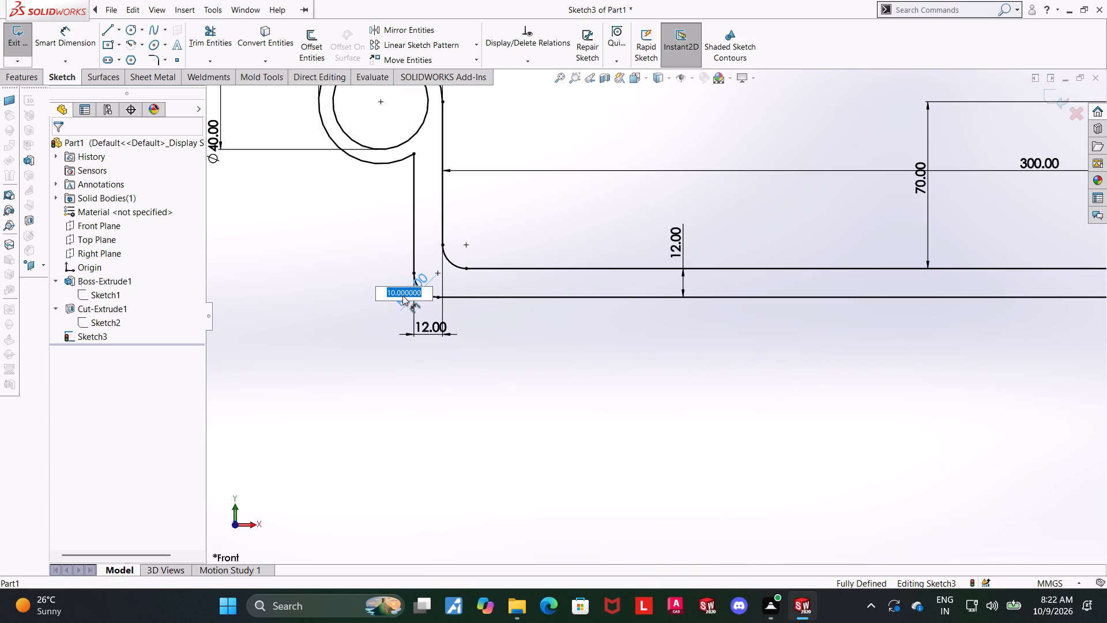
key(6)
key(Return)
key(Escape)
click(620, 400)
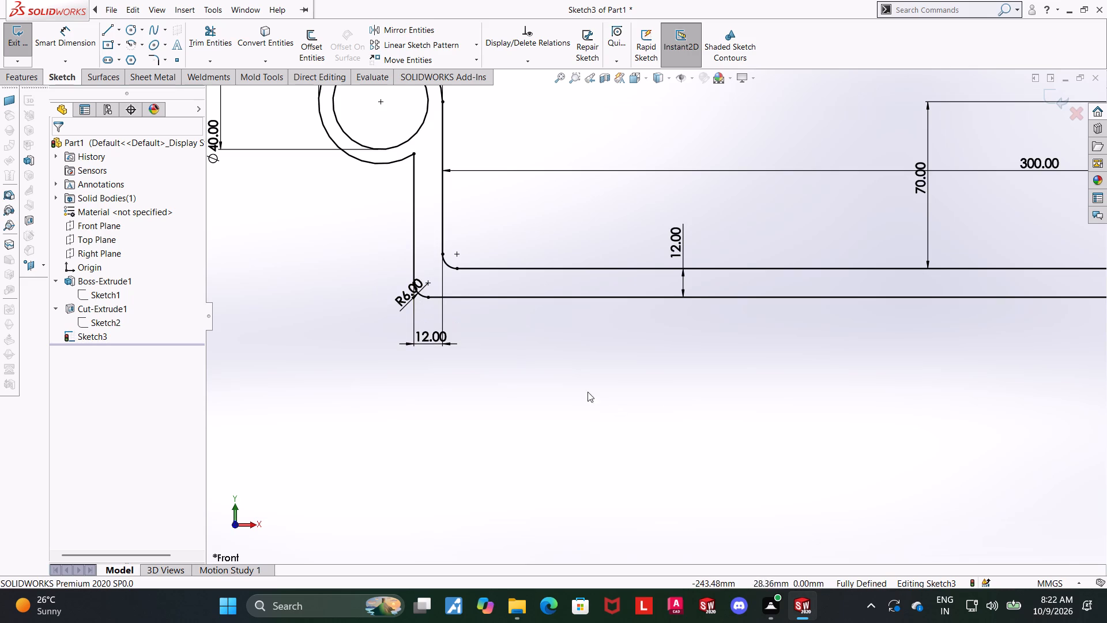
Finish the arm and ring sketch and extrude it as a merged boss, 100 mm Mid Plane.
scroll(687, 408, up, 3)
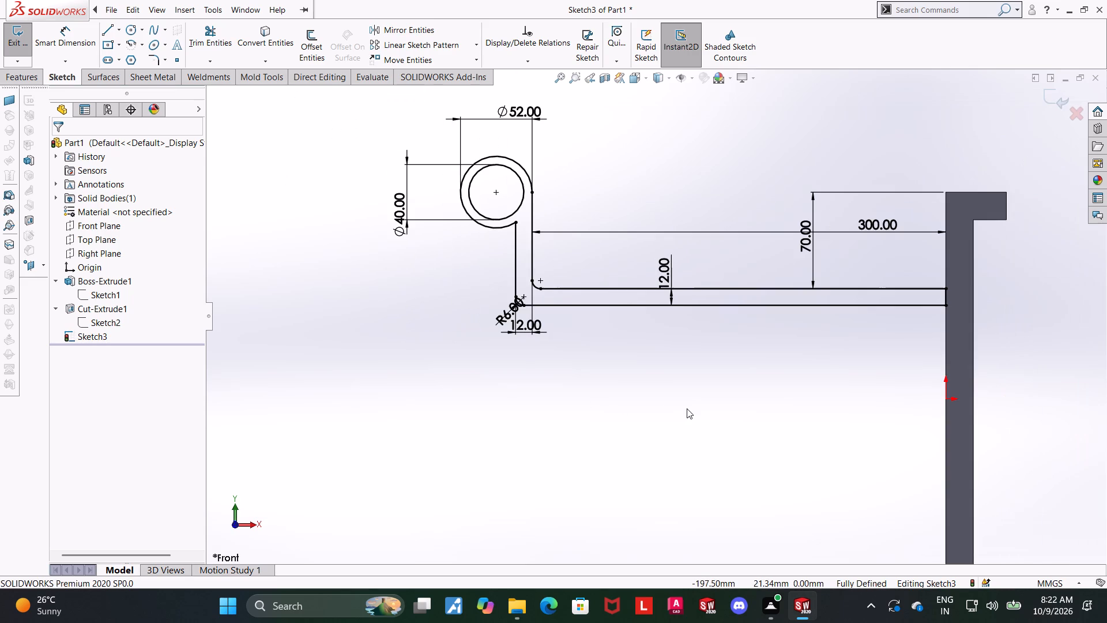
scroll(1024, 295, up, 1)
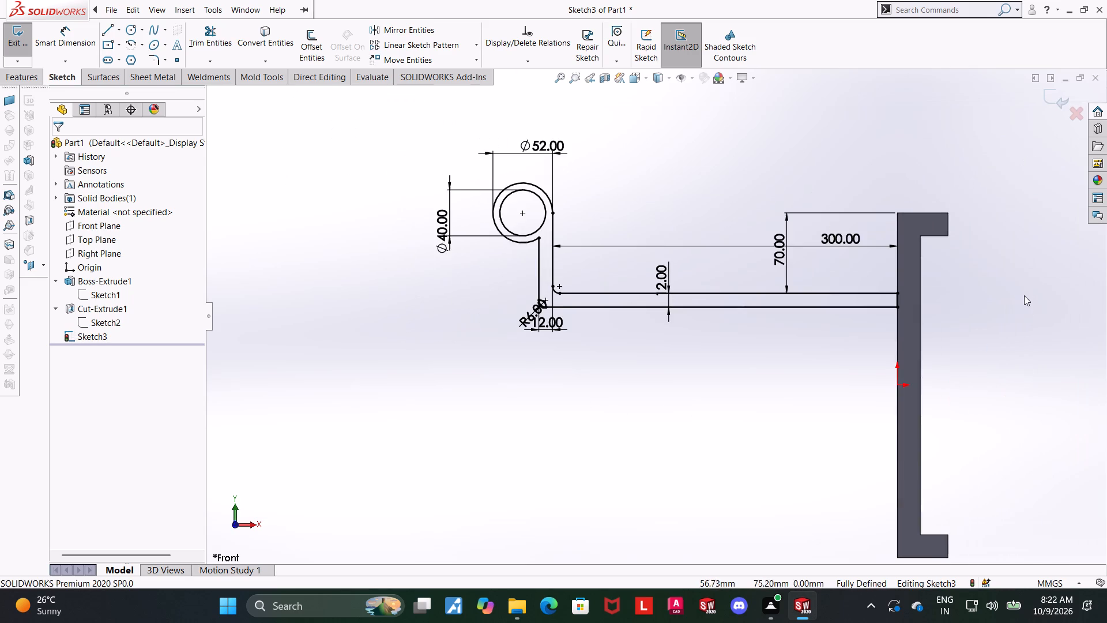
middle_drag(970, 272, 1000, 291)
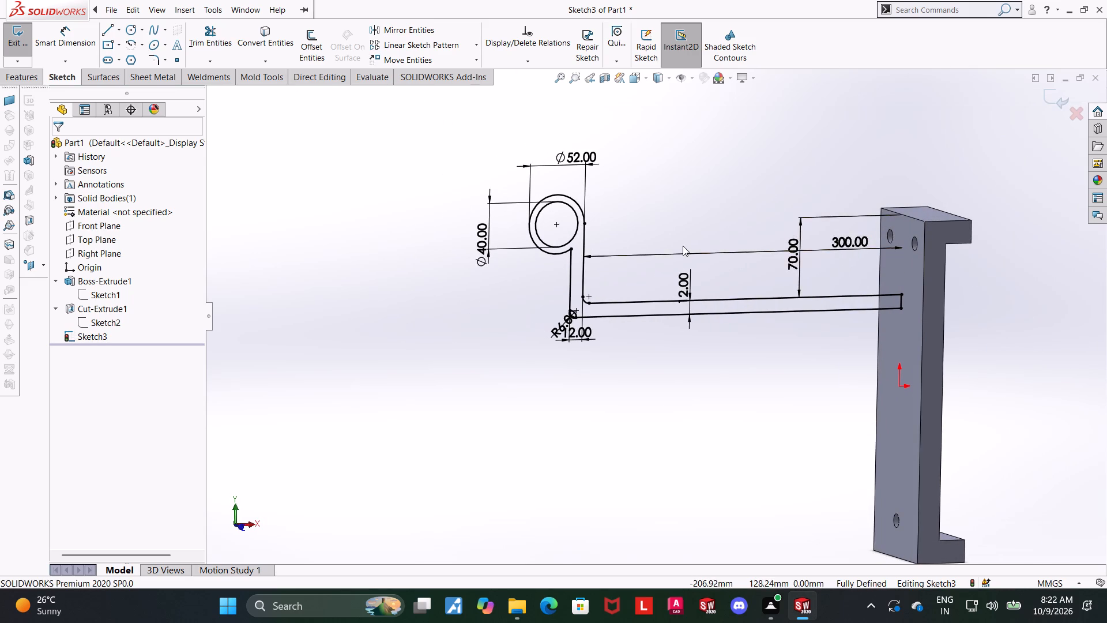
scroll(683, 246, up, 1)
scroll(590, 190, down, 2)
middle_drag(624, 265, 625, 271)
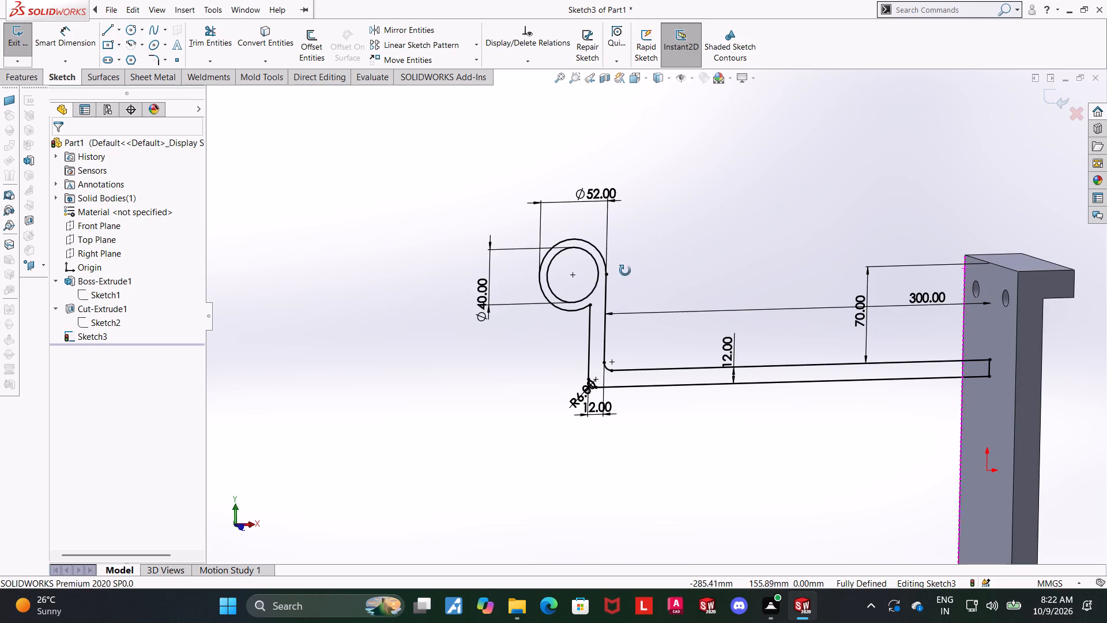
middle_drag(625, 271, 627, 298)
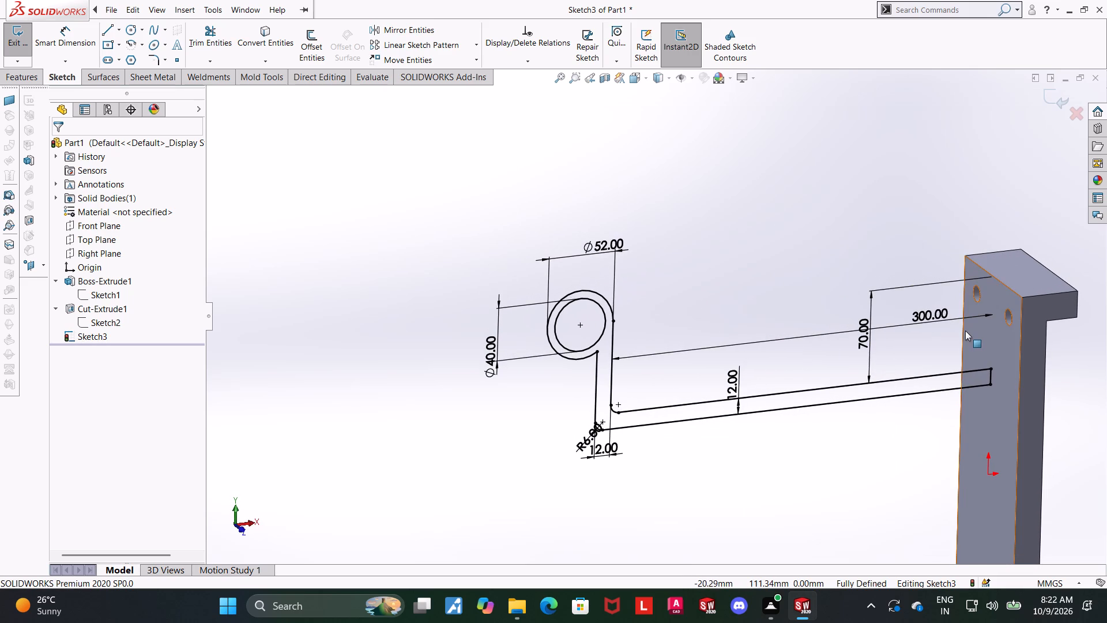
scroll(965, 331, up, 2)
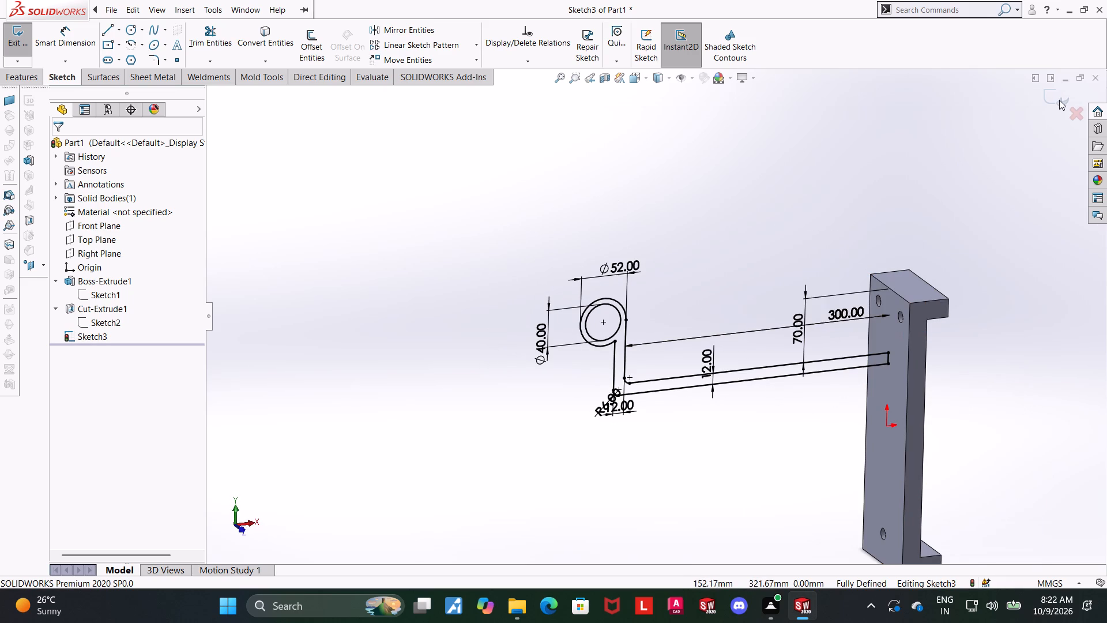
click(1060, 100)
click(38, 48)
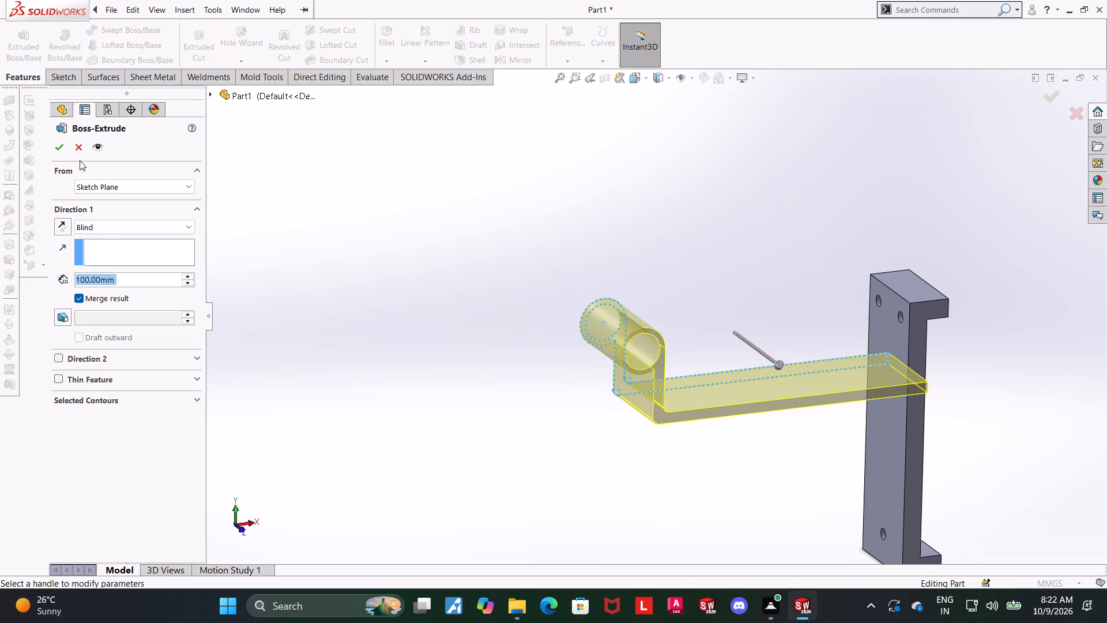
click(106, 226)
click(97, 301)
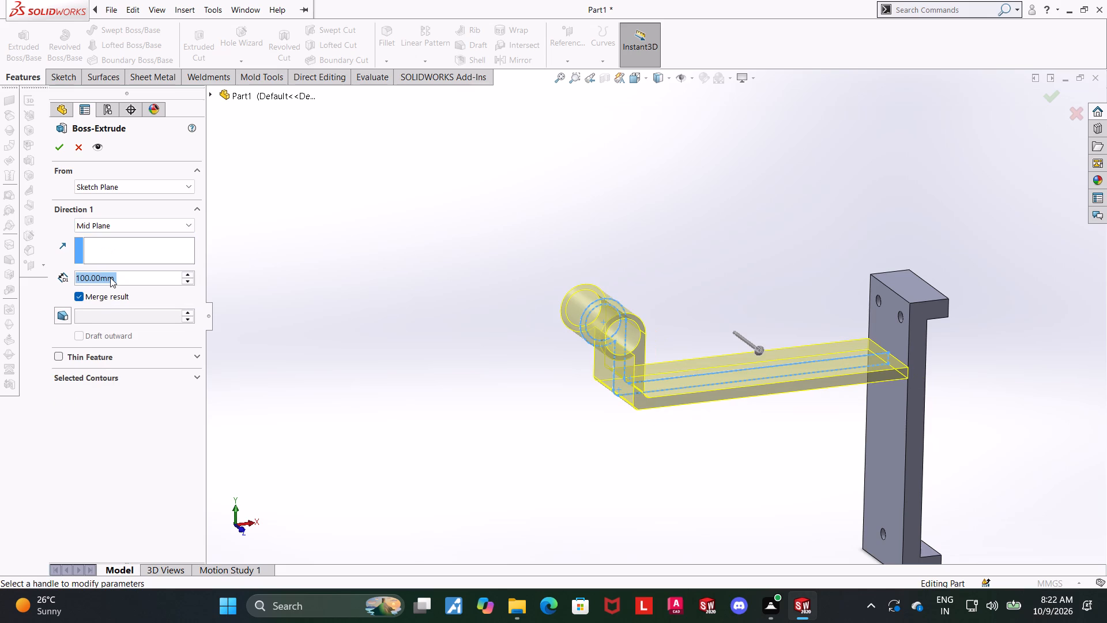
click(56, 154)
click(678, 365)
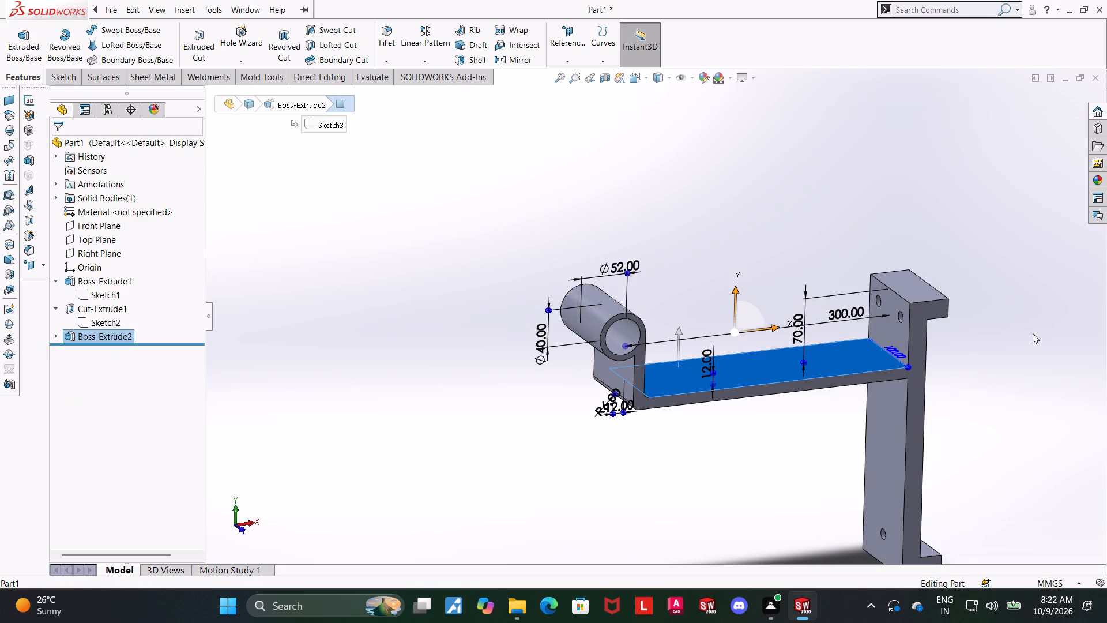
click(1008, 367)
Fillet the edge where the arm's top face meets the channel's web with a 10 mm radius.
scroll(1006, 367, down, 4)
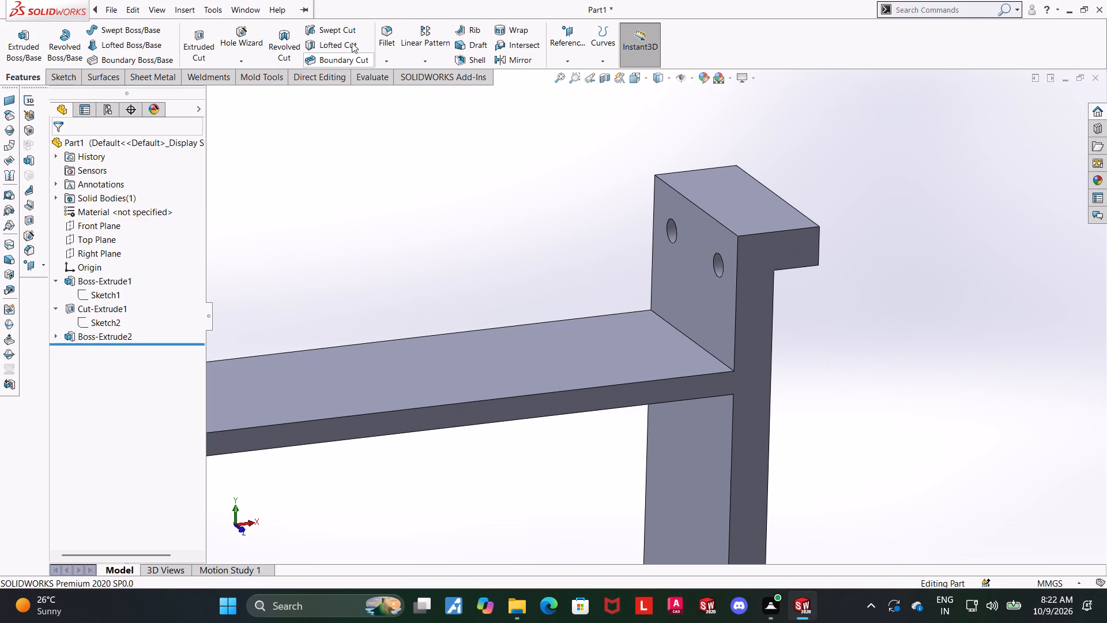
click(386, 39)
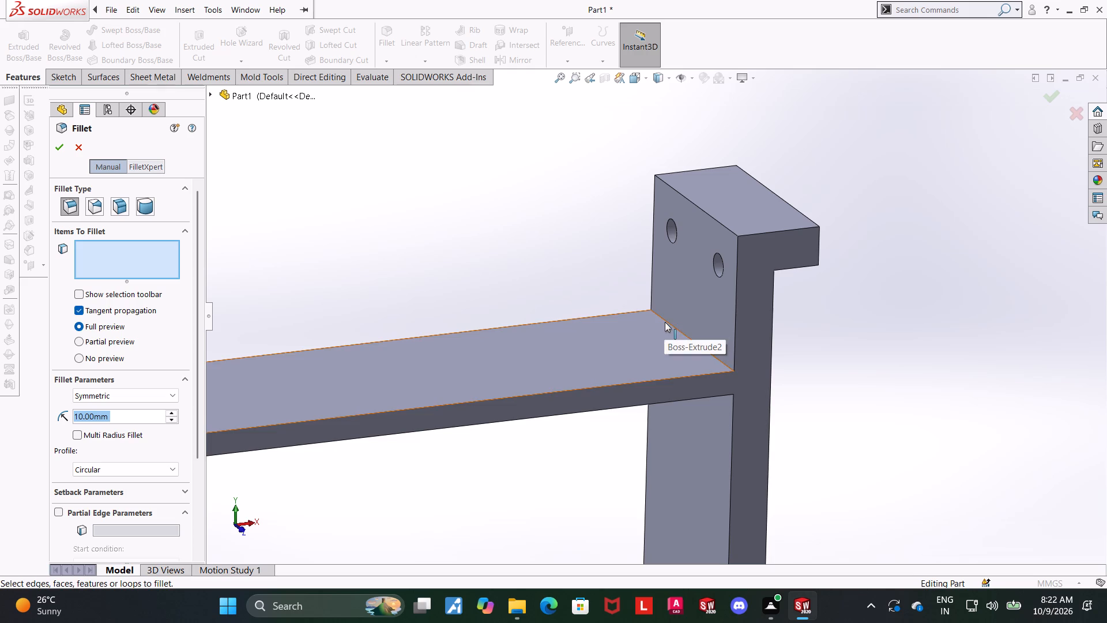
click(666, 321)
scroll(613, 355, up, 3)
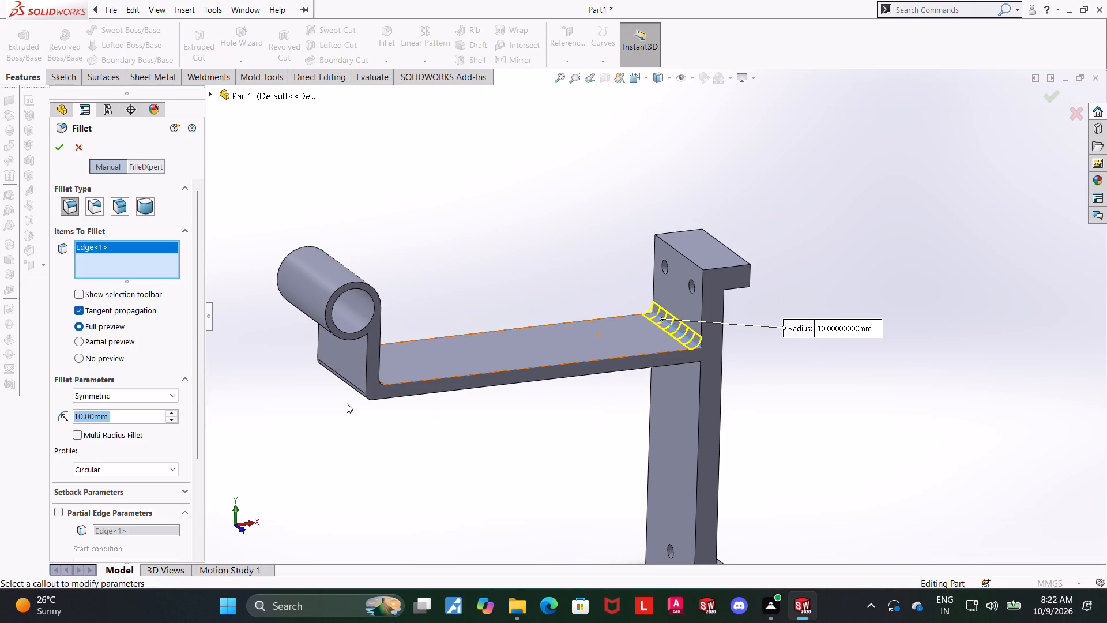
click(57, 153)
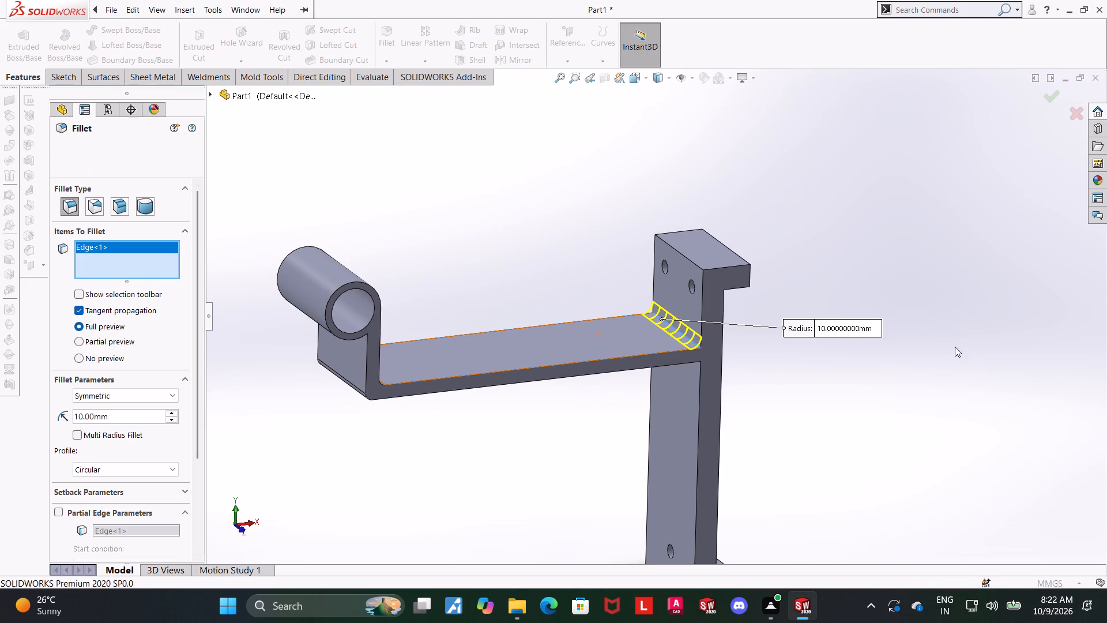
scroll(628, 339, down, 2)
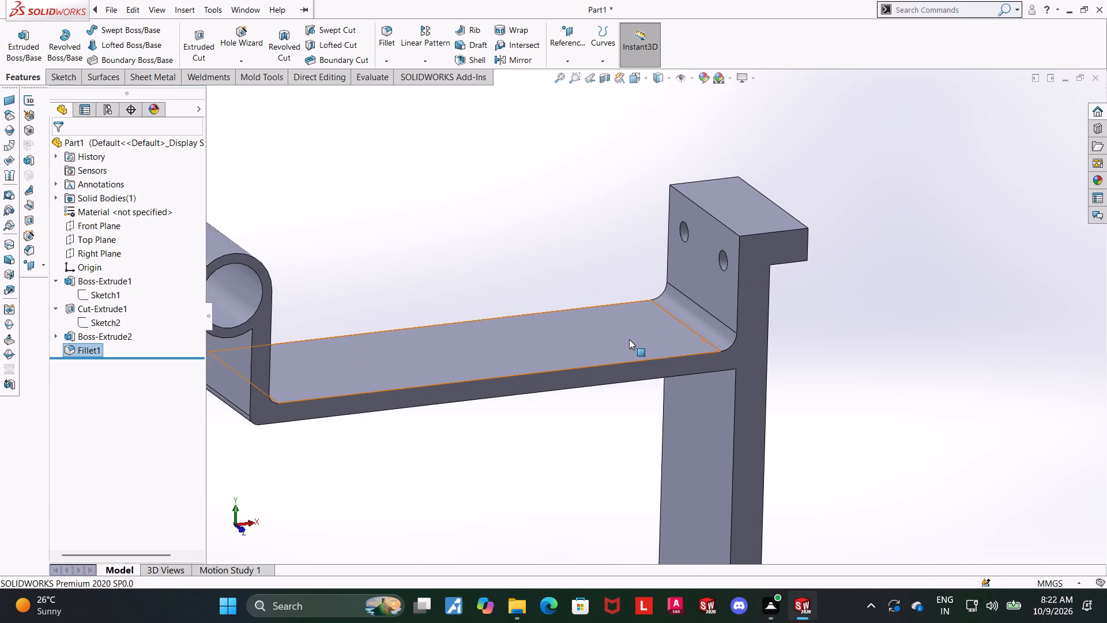
Examine the arm, ring and web fillet from several angles and review the dimensions of the arm and ring sketch.
scroll(668, 341, up, 3)
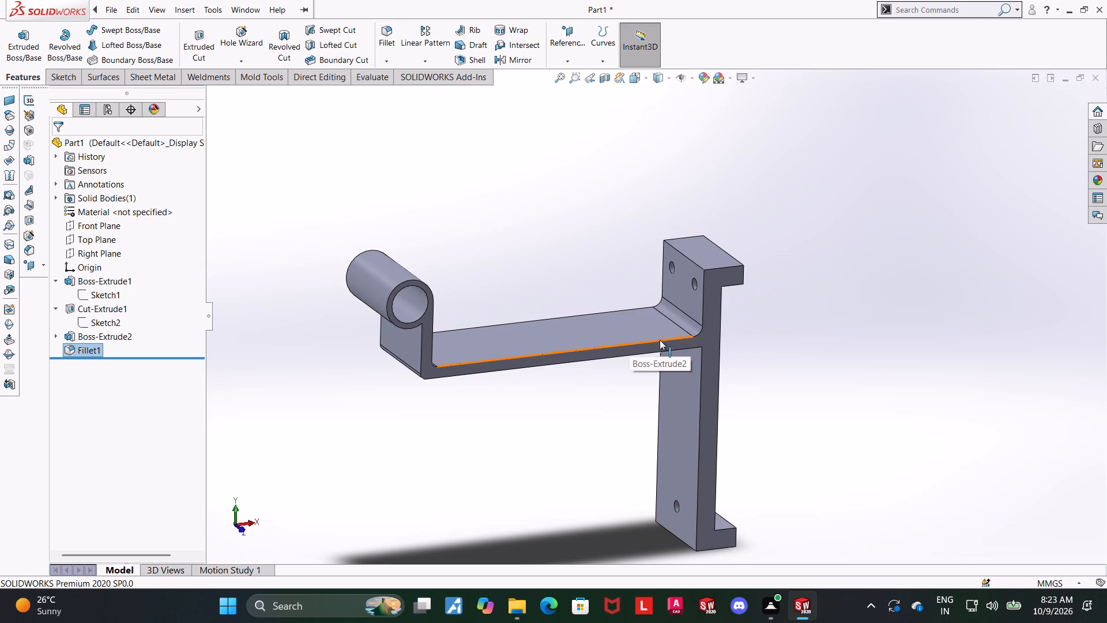
scroll(676, 341, up, 1)
middle_drag(681, 355, 670, 351)
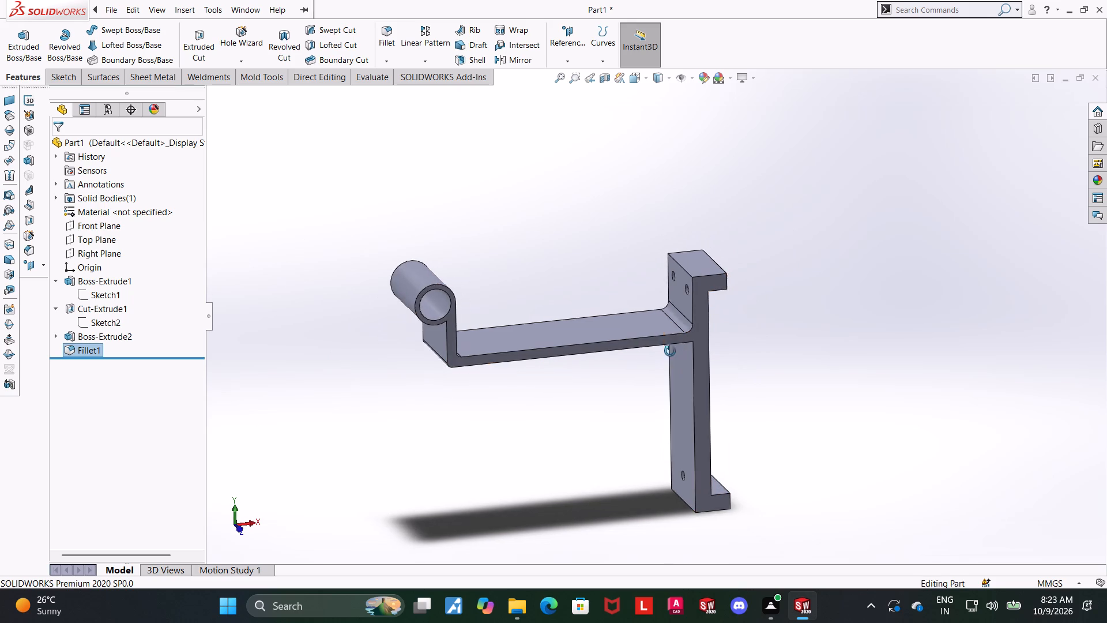
middle_drag(670, 351, 665, 344)
scroll(625, 367, up, 1)
middle_drag(625, 367, 654, 340)
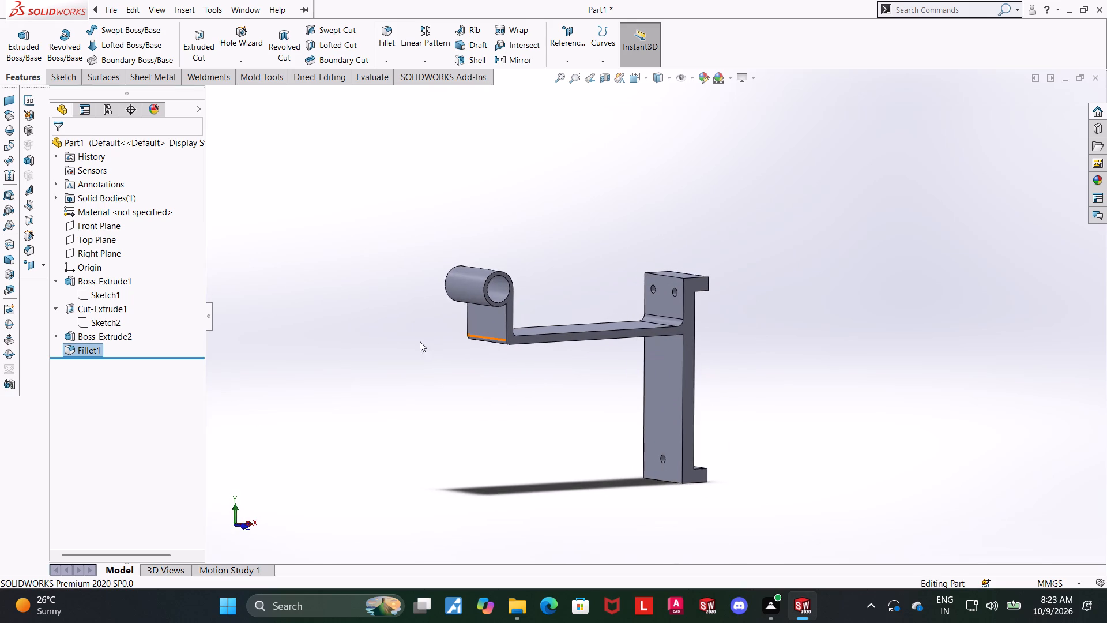
scroll(441, 329, down, 3)
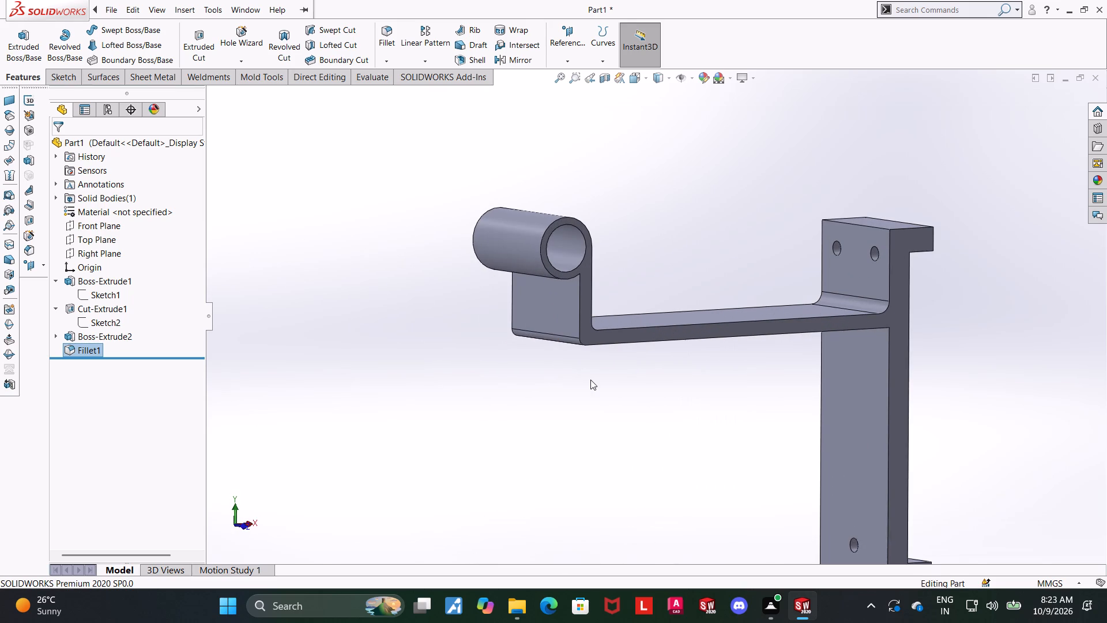
middle_drag(593, 392, 552, 369)
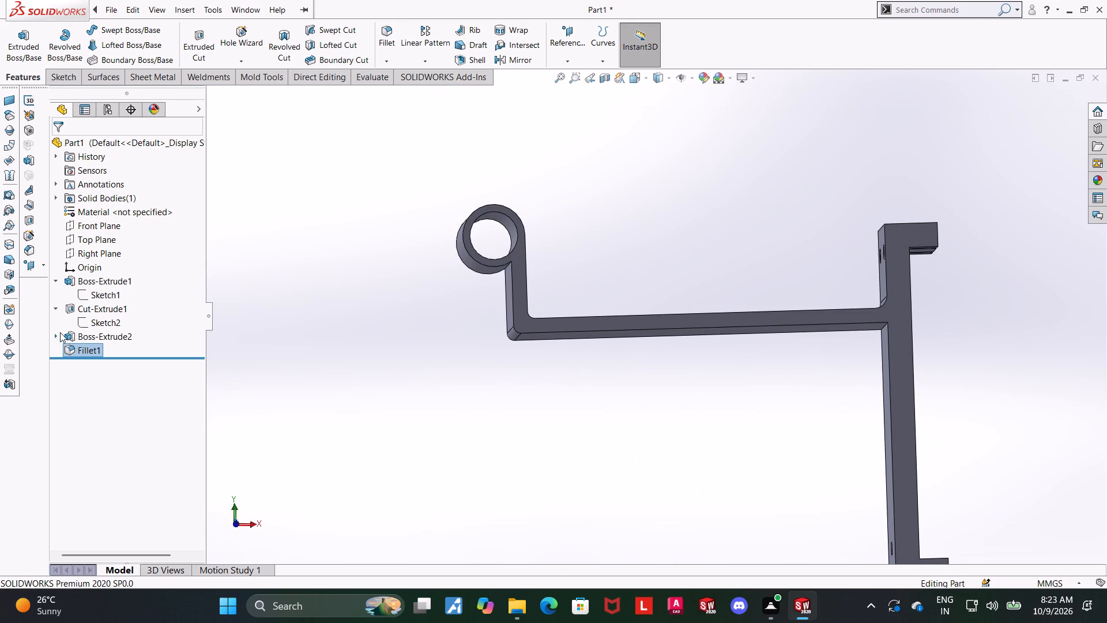
click(60, 332)
click(82, 343)
click(84, 348)
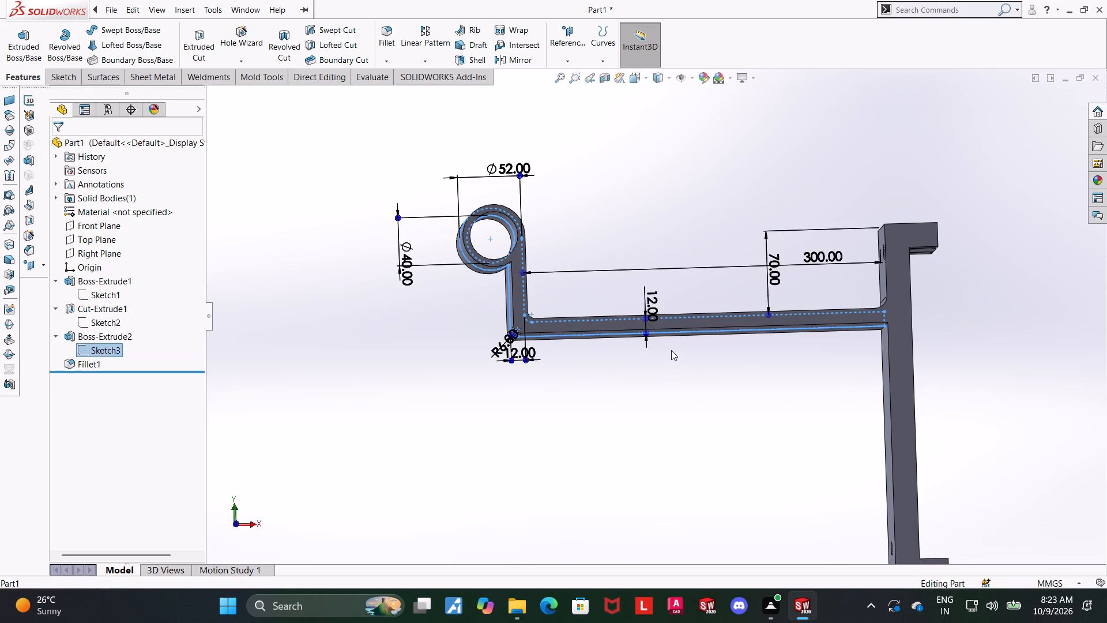
middle_drag(672, 351, 702, 402)
scroll(690, 396, up, 2)
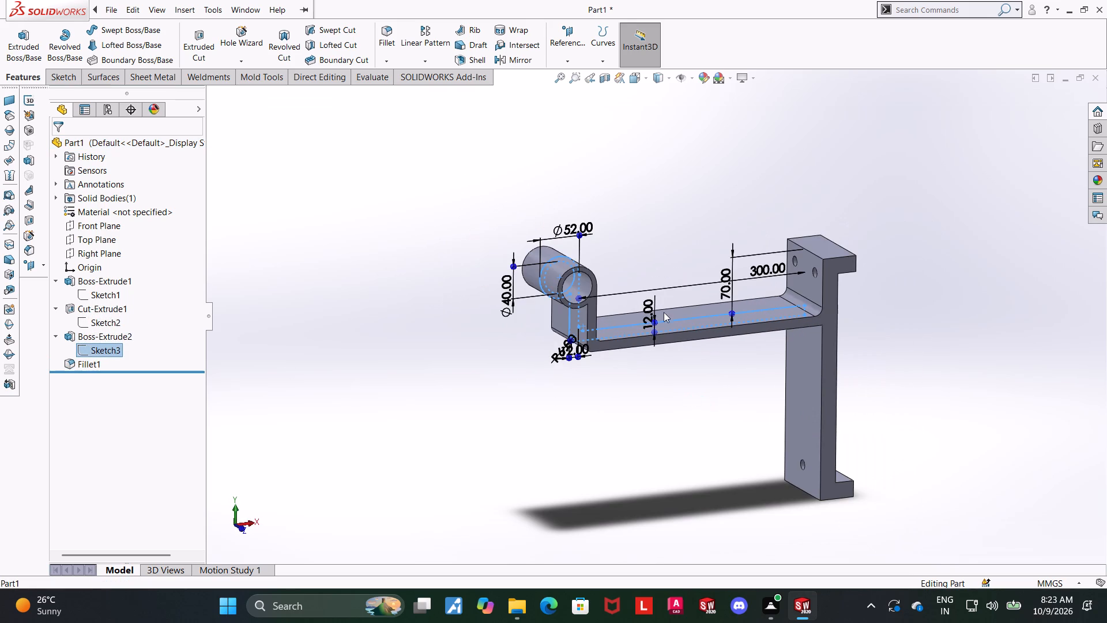
scroll(602, 269, down, 3)
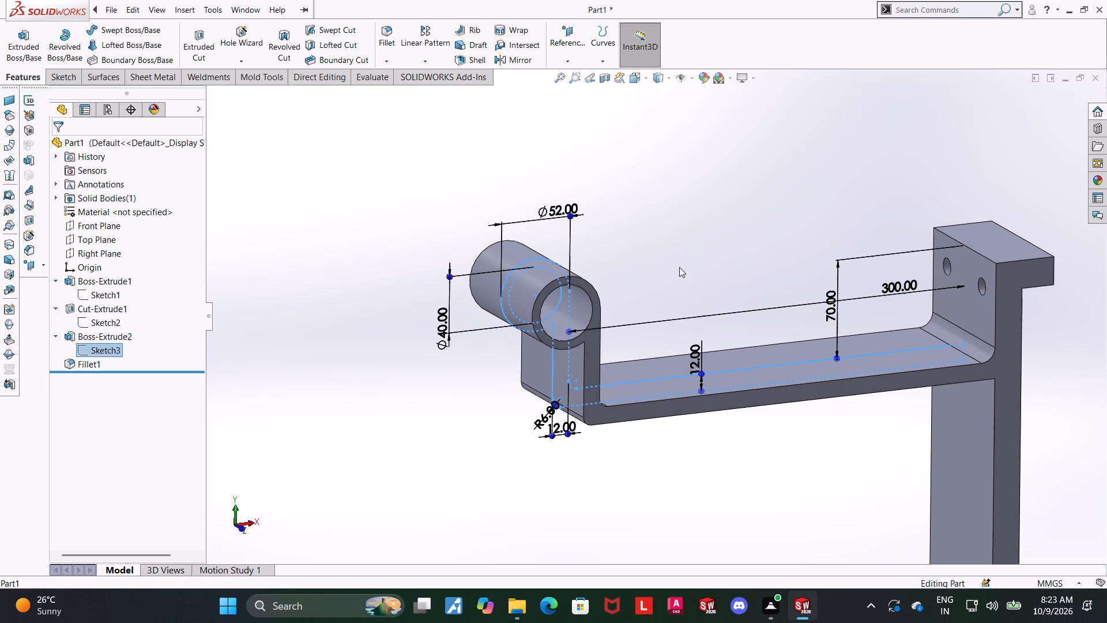
middle_drag(679, 267, 662, 267)
scroll(538, 367, up, 2)
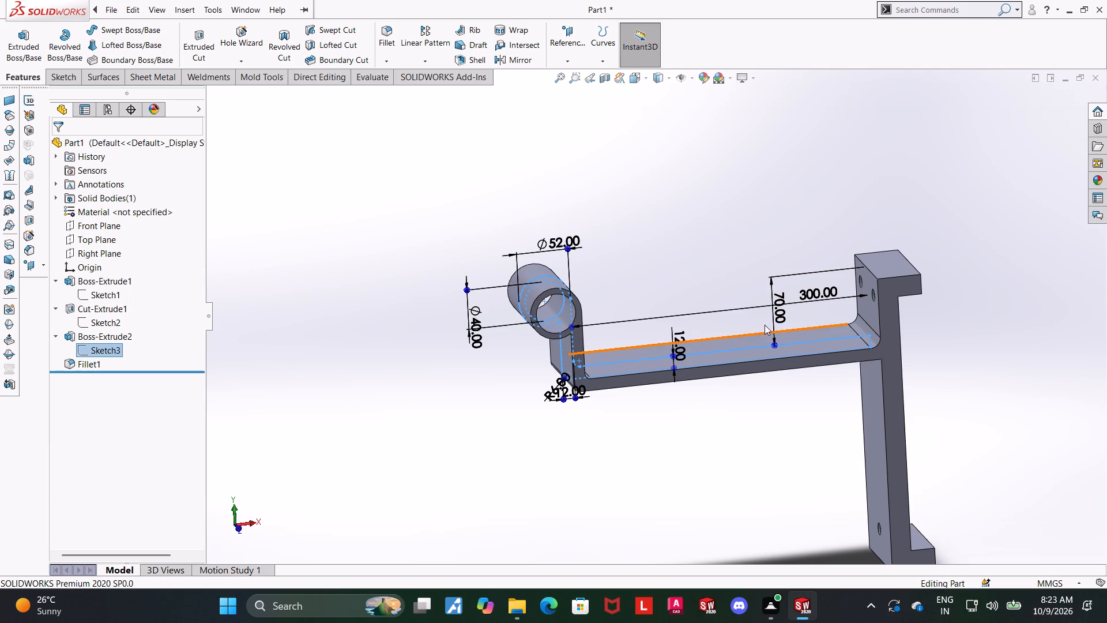
click(799, 431)
scroll(793, 418, up, 3)
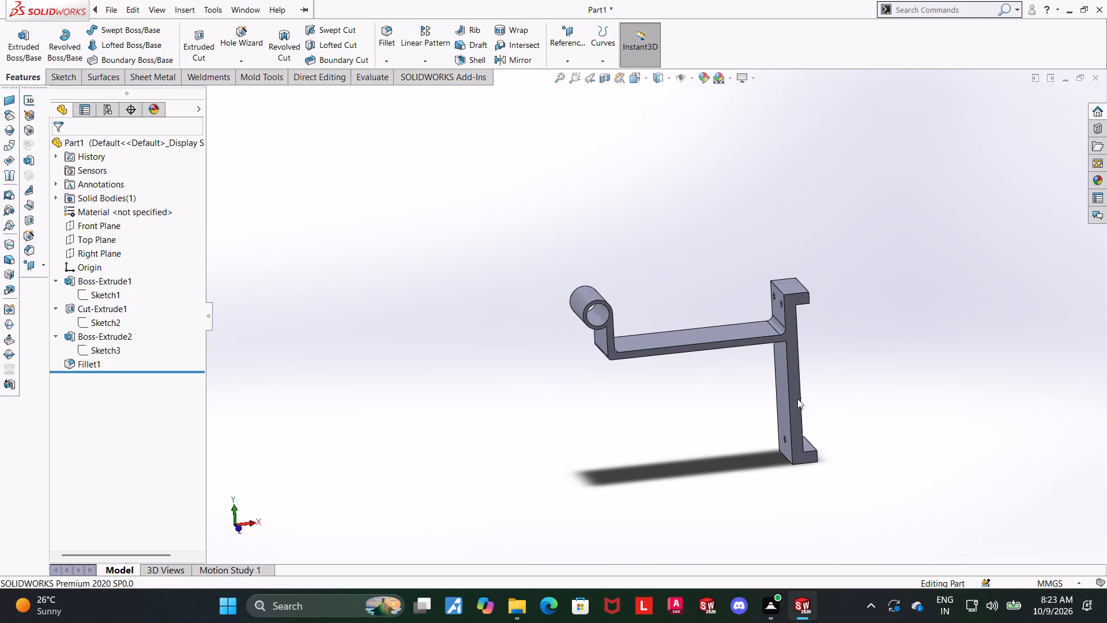
Start a new sketch on the Front Plane and view it face-on.
click(82, 226)
click(92, 201)
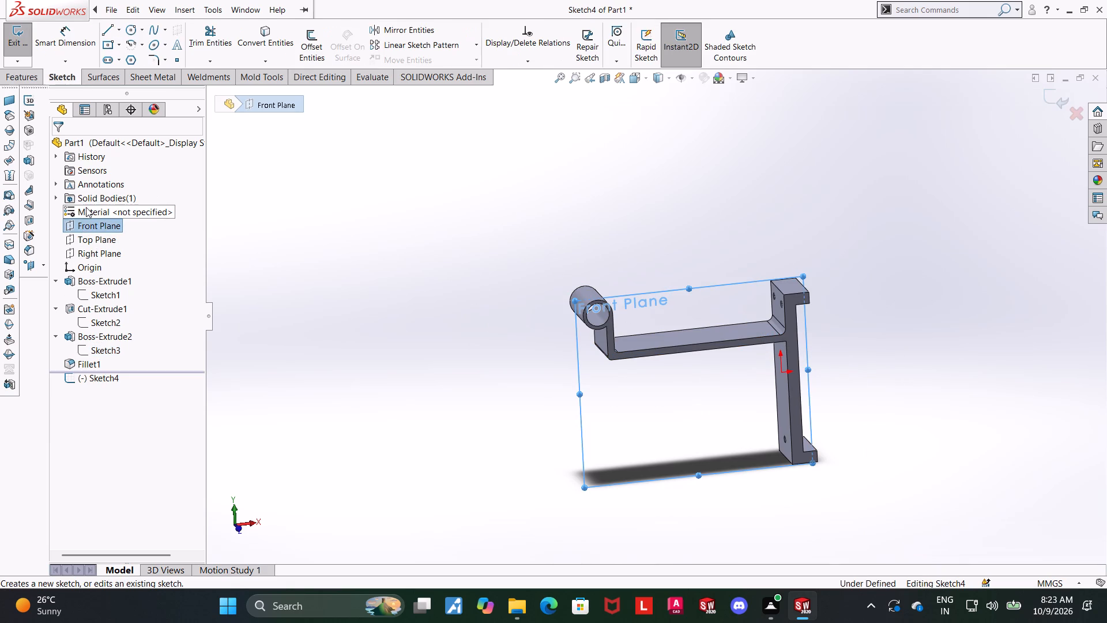
click(101, 376)
click(134, 361)
scroll(673, 365, up, 3)
scroll(703, 219, down, 1)
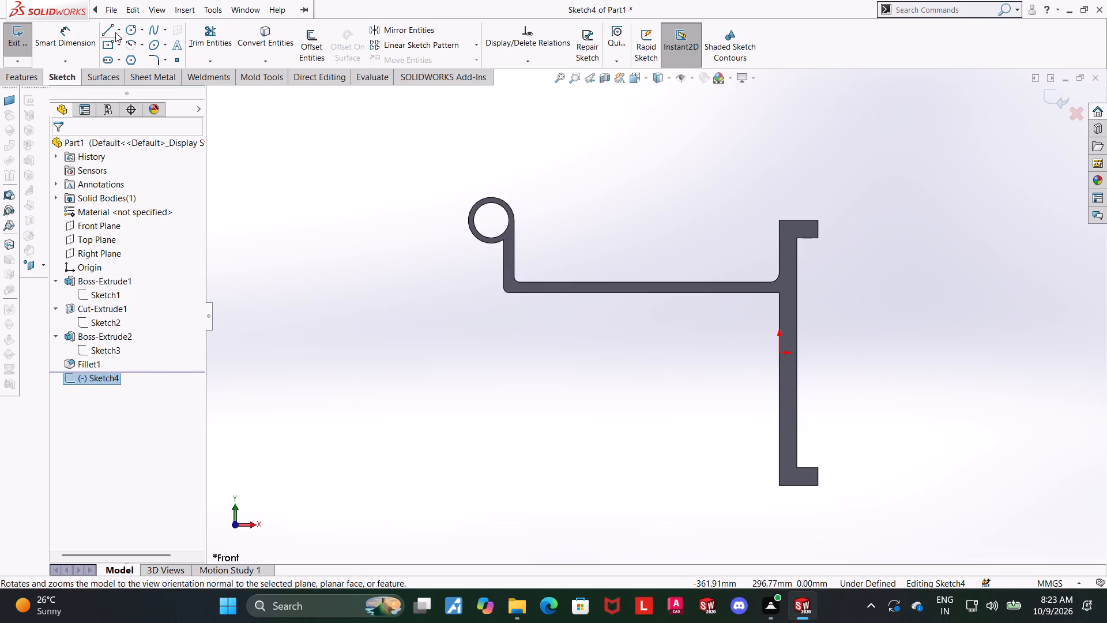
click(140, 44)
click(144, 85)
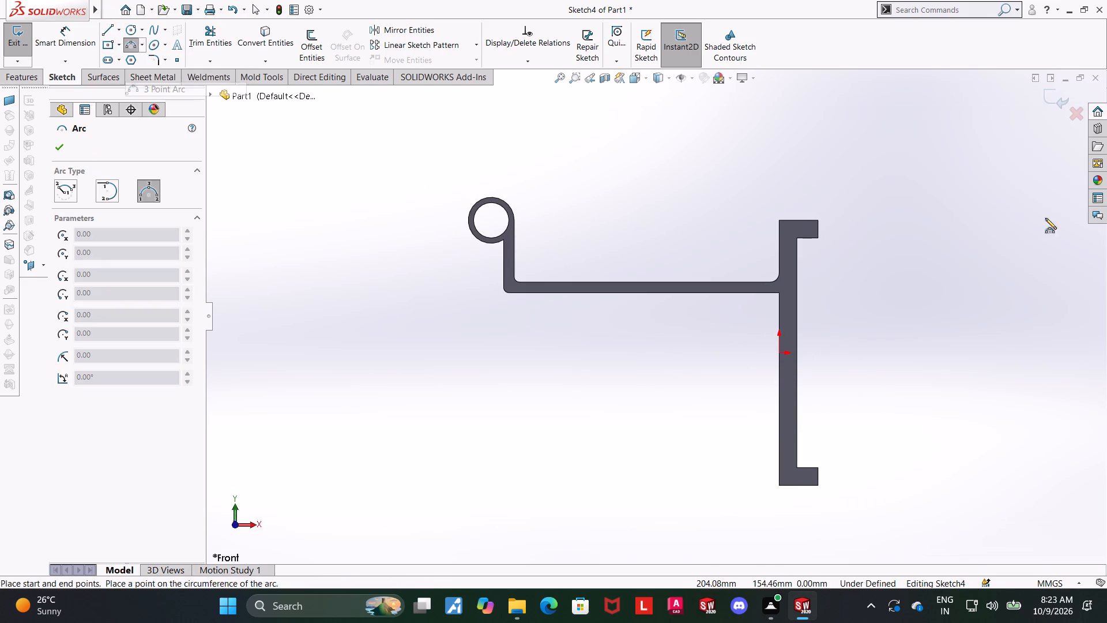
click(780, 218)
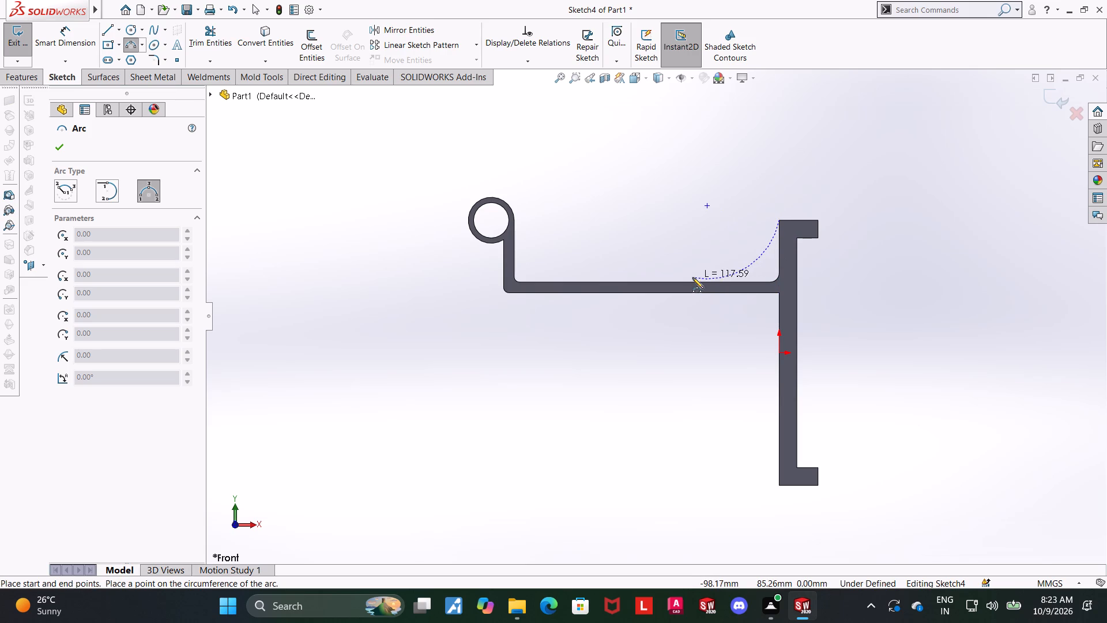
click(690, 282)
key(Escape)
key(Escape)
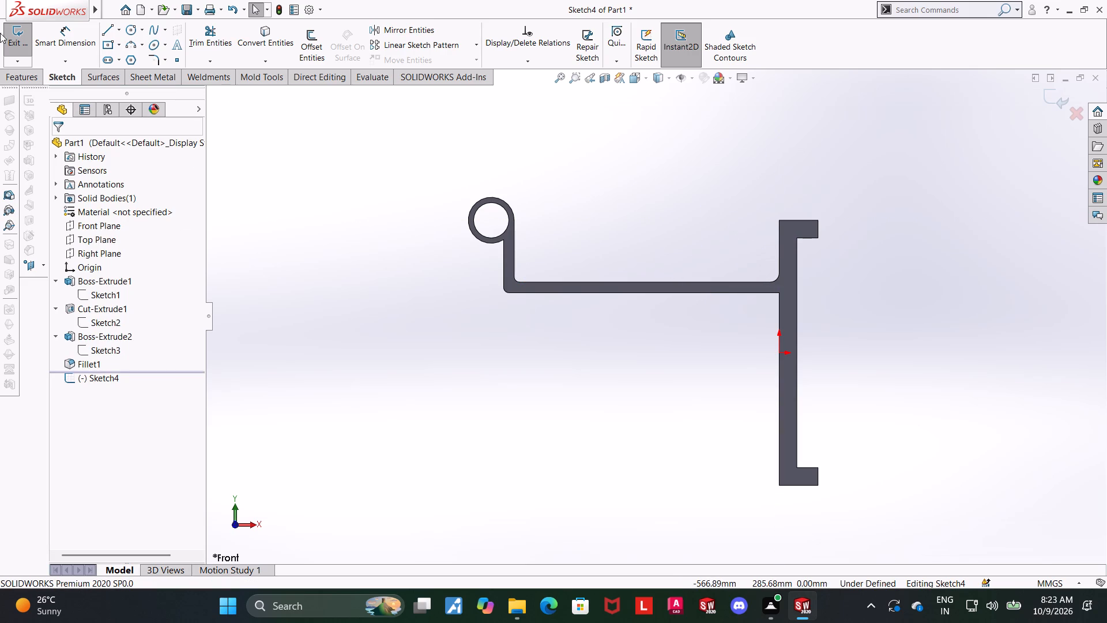
Sketch a three-point arc from the top outer corner of the channel's web to the arm's top edge, ending about 125 mm from the web.
click(129, 48)
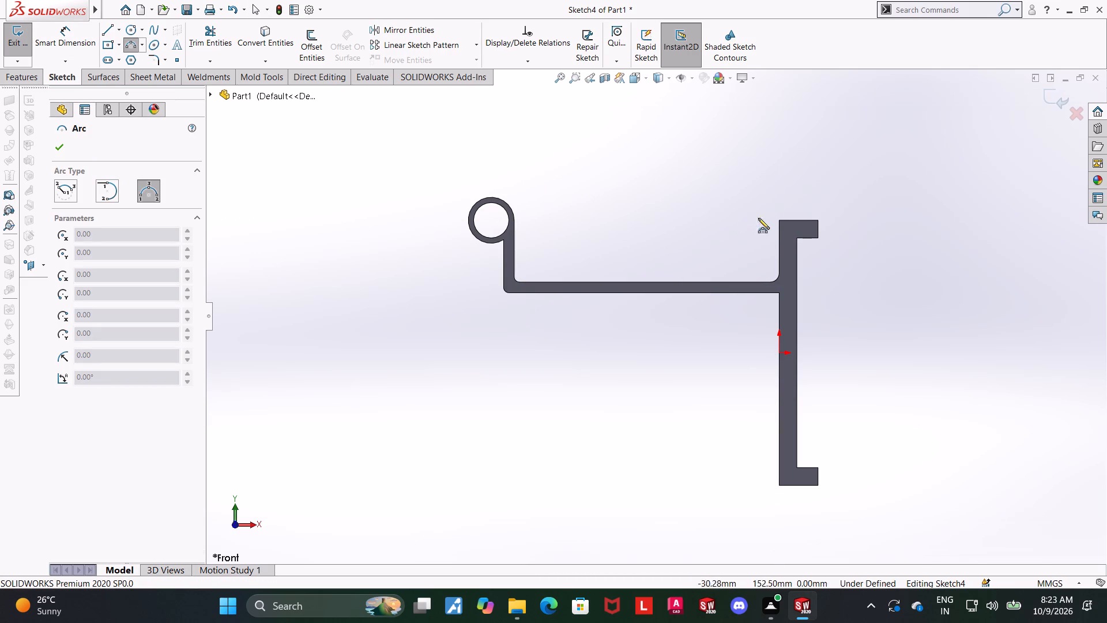
scroll(777, 221, up, 2)
scroll(754, 244, down, 5)
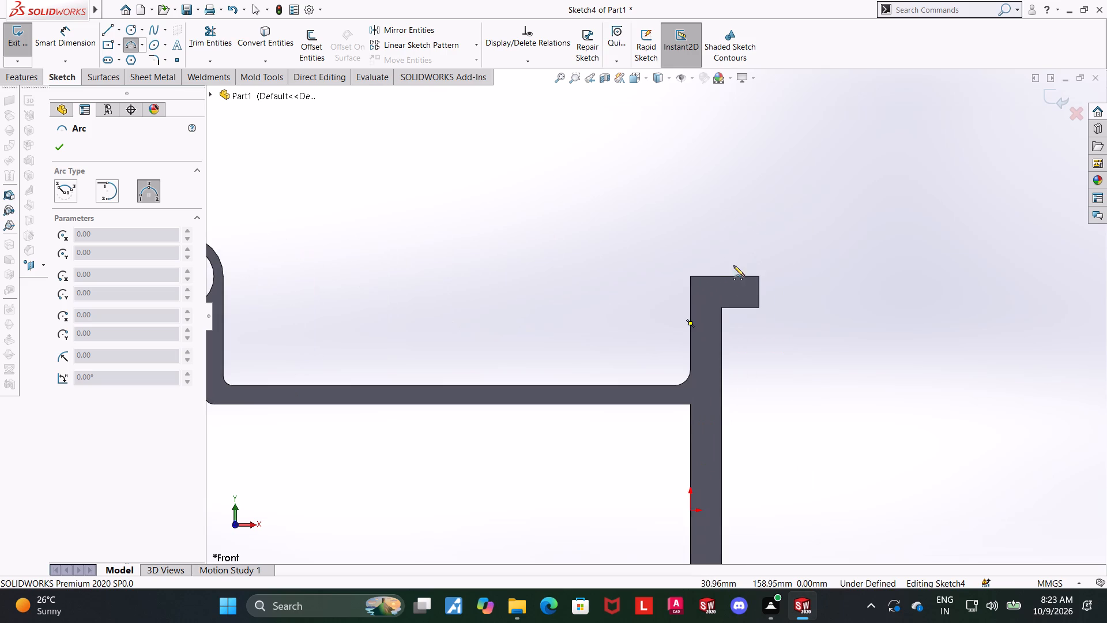
click(690, 275)
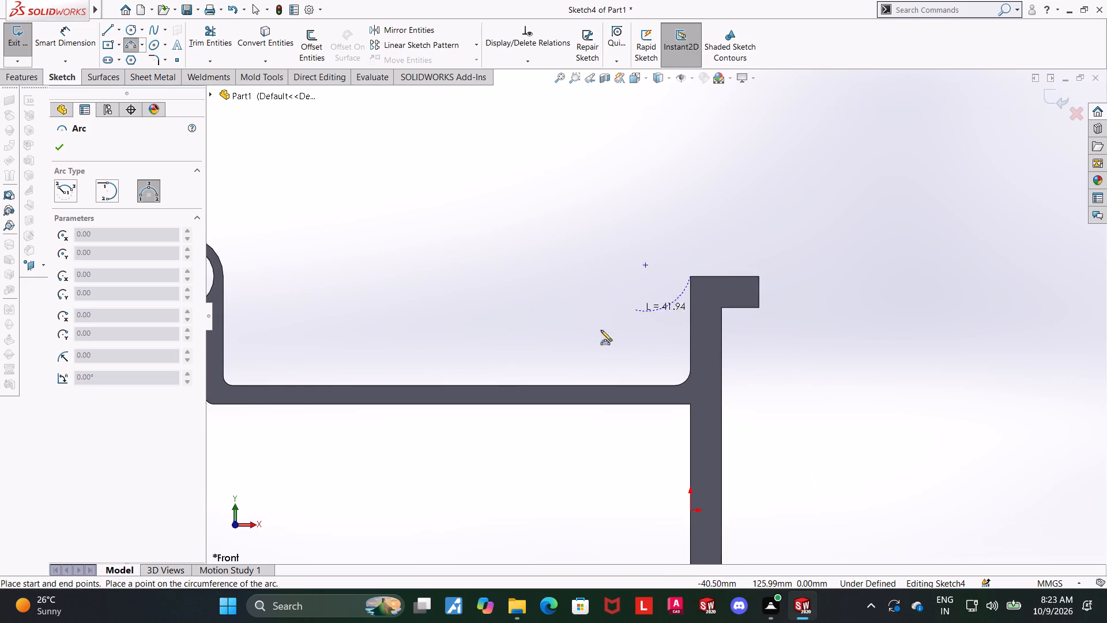
click(496, 384)
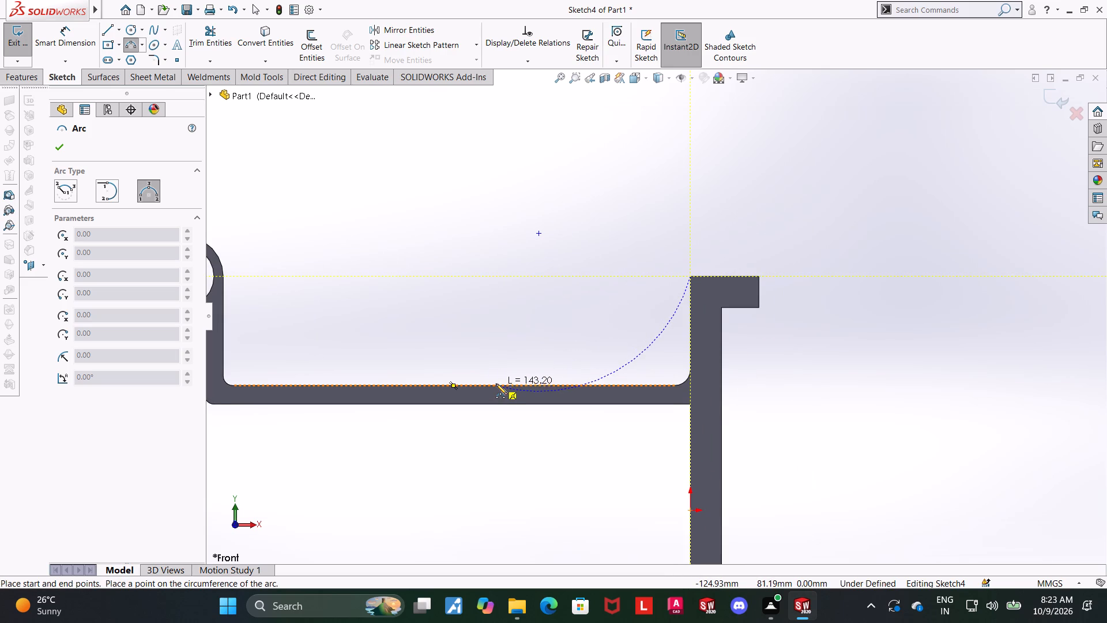
click(589, 363)
key(Escape)
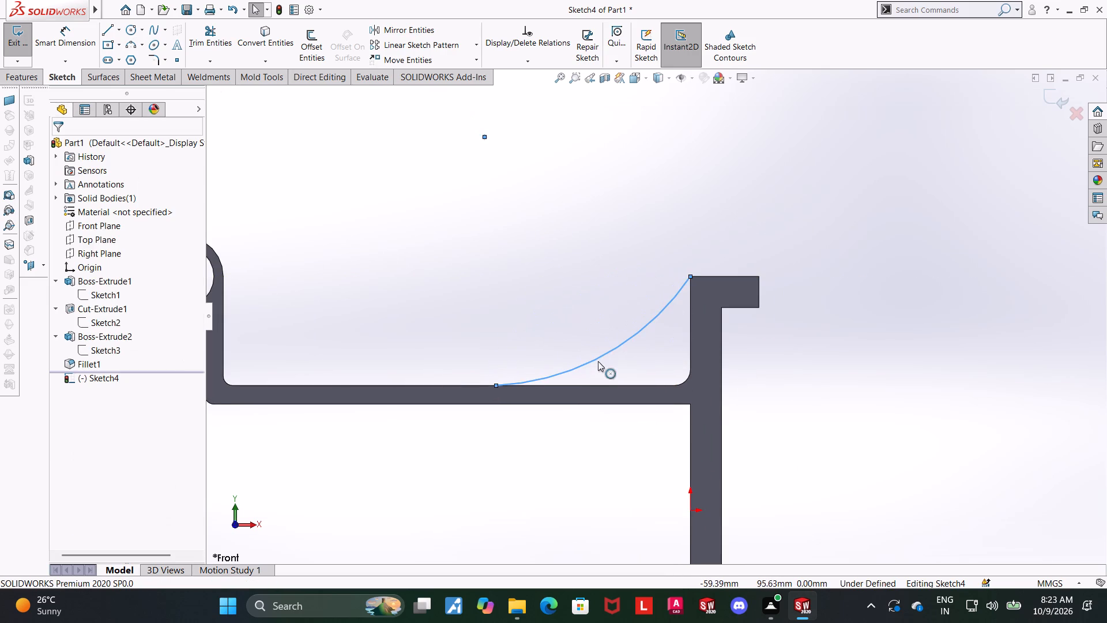
key(Escape)
Make the arc tangent to the arm's top edge.
click(567, 387)
ctrl+click(564, 373)
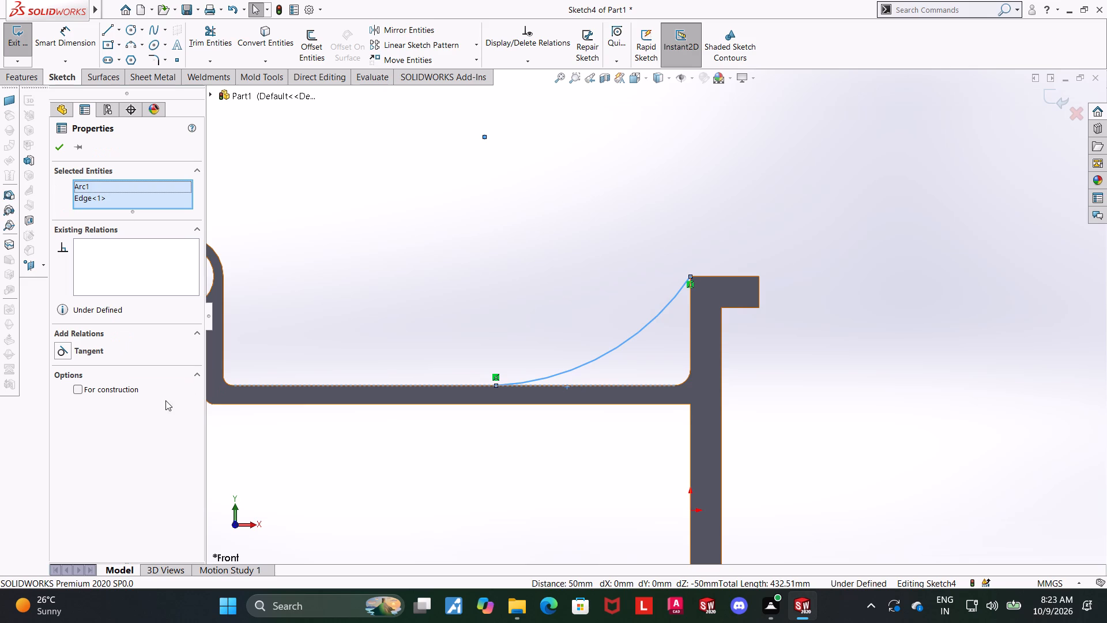
click(66, 354)
key(Escape)
key(Escape)
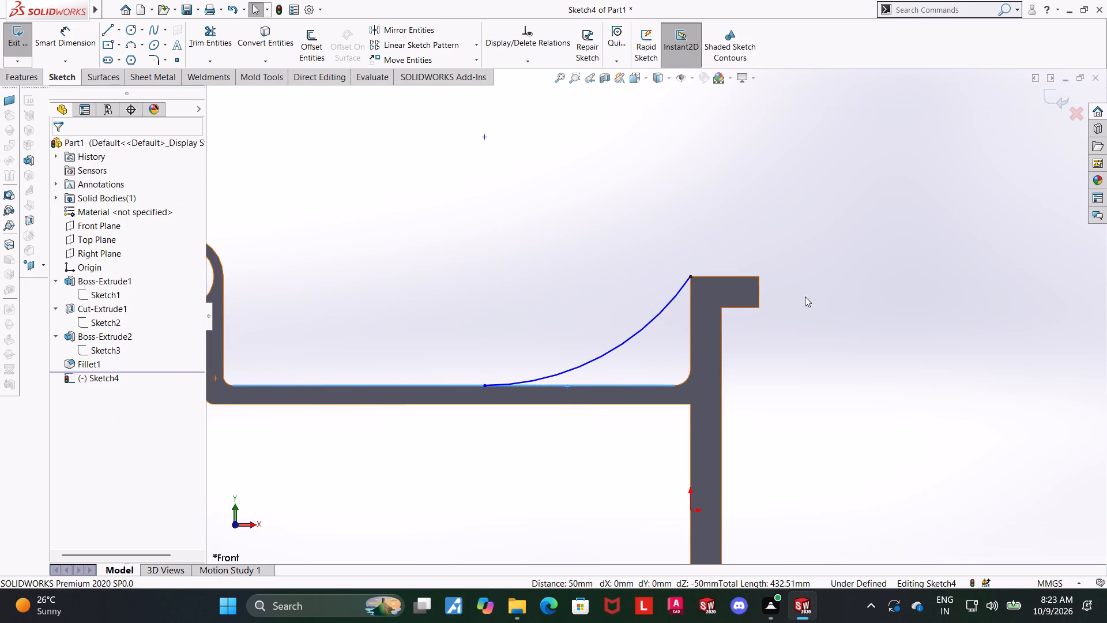
Dimension the arc's radius and set it to 70 mm.
click(51, 42)
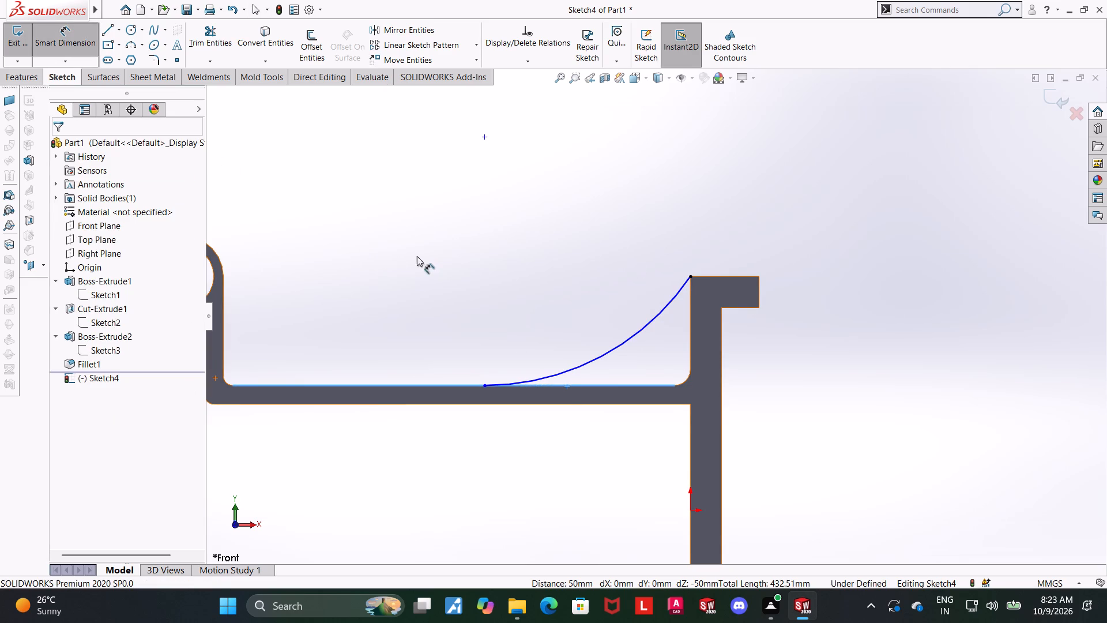
click(589, 363)
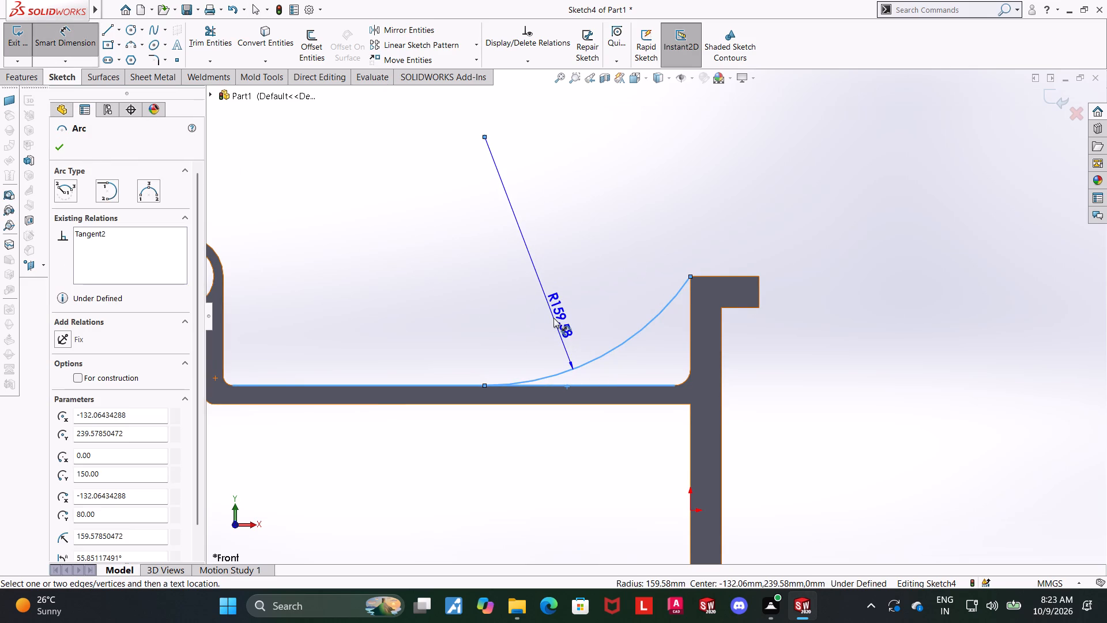
click(553, 318)
key(7)
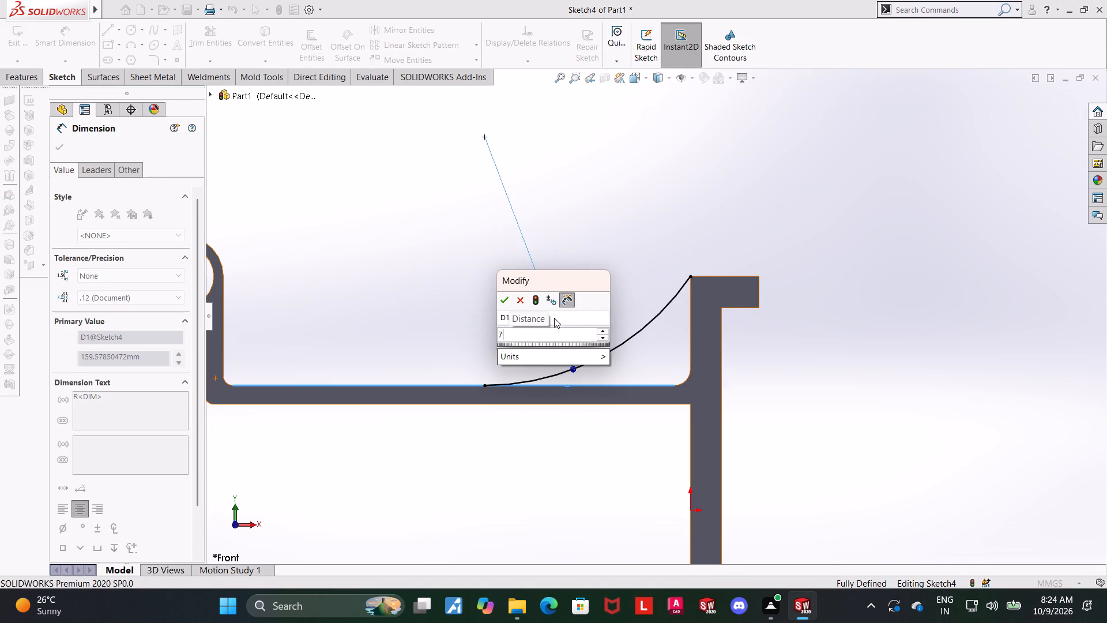
key(Return)
key(Escape)
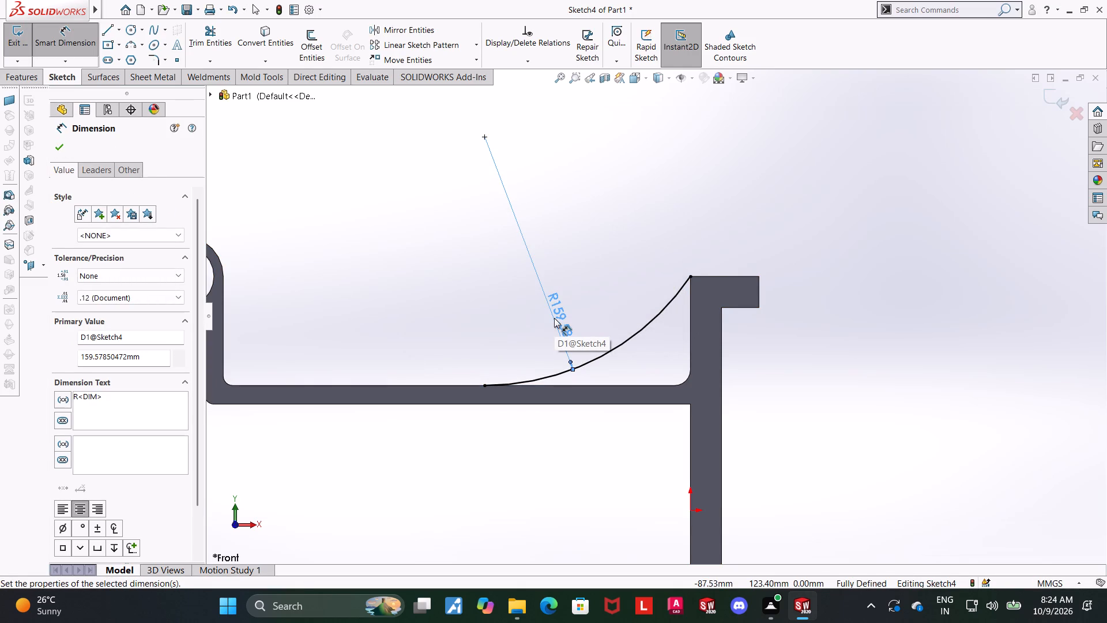
double_click(554, 318)
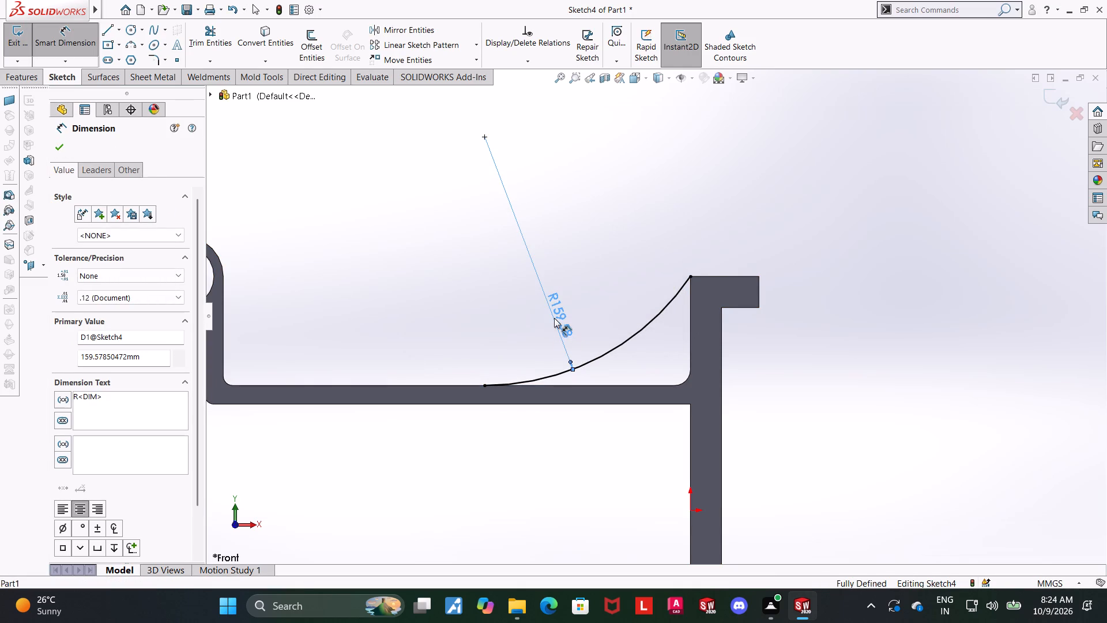
text(70)
key(Return)
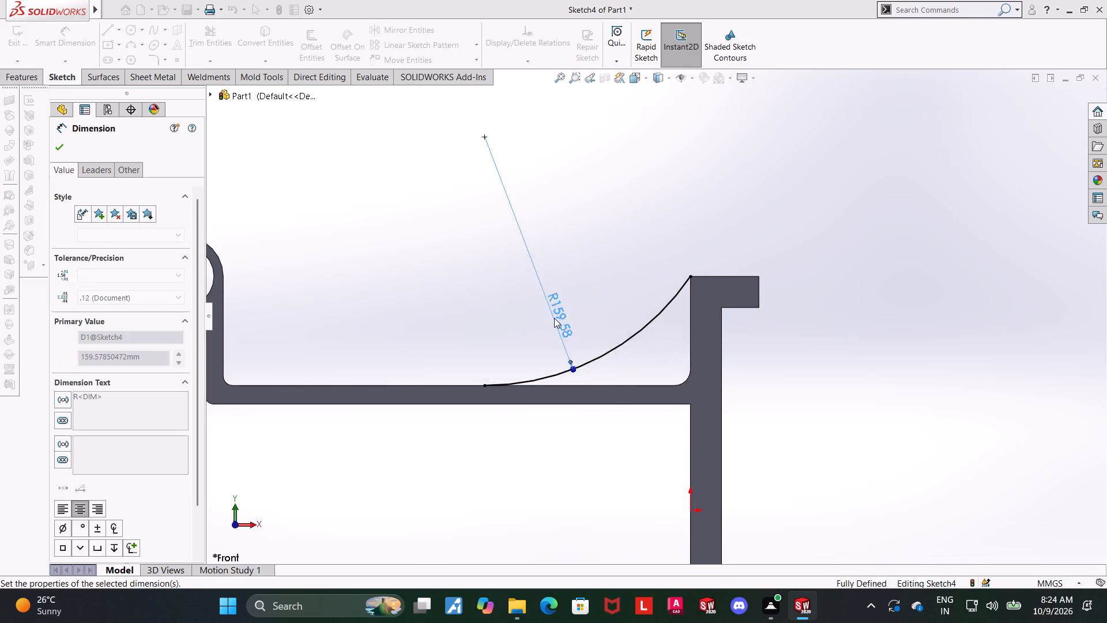
key(Escape)
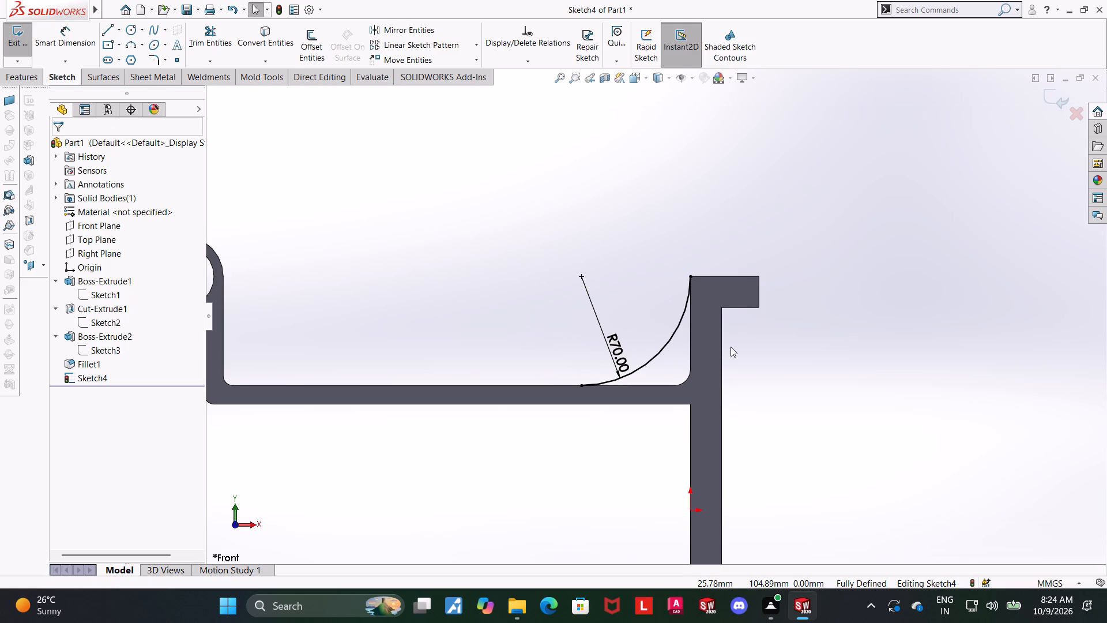
click(876, 371)
Finish the arc sketch and create a 10 mm thick rib from it, centred on the sketch with the material side flipped.
scroll(822, 358, down, 2)
scroll(804, 350, up, 2)
middle_drag(759, 346, 801, 371)
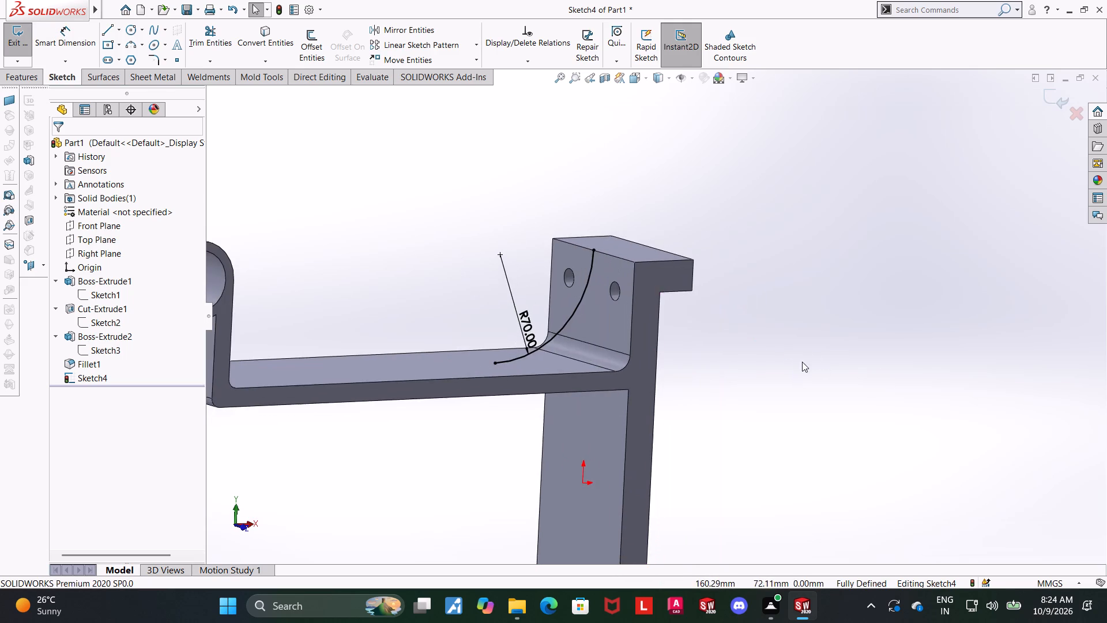
scroll(800, 353, up, 3)
click(1053, 96)
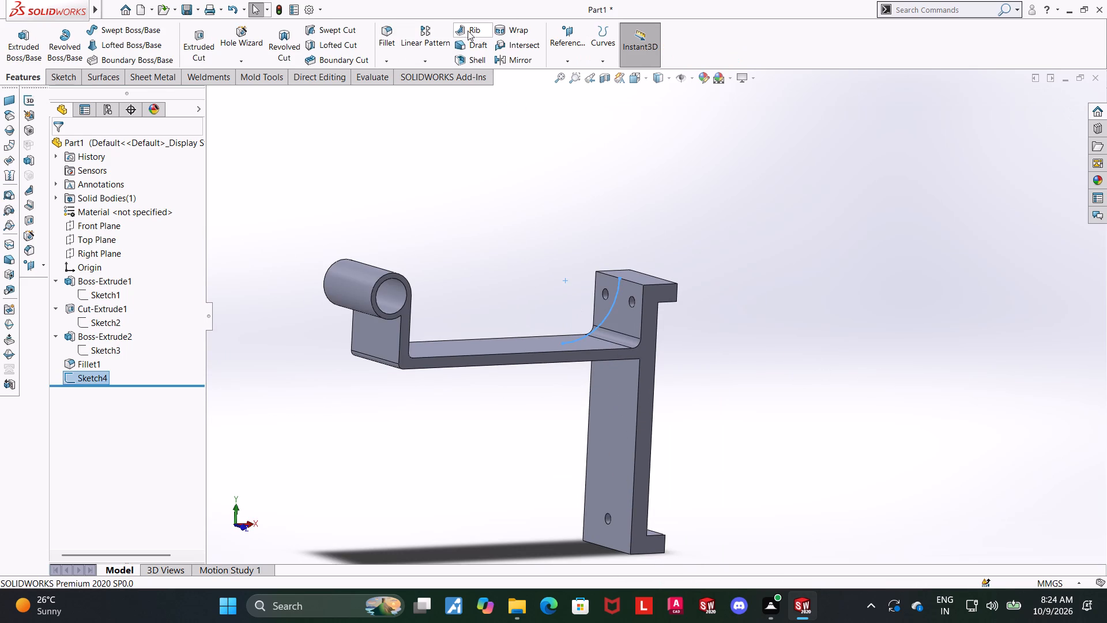
click(469, 31)
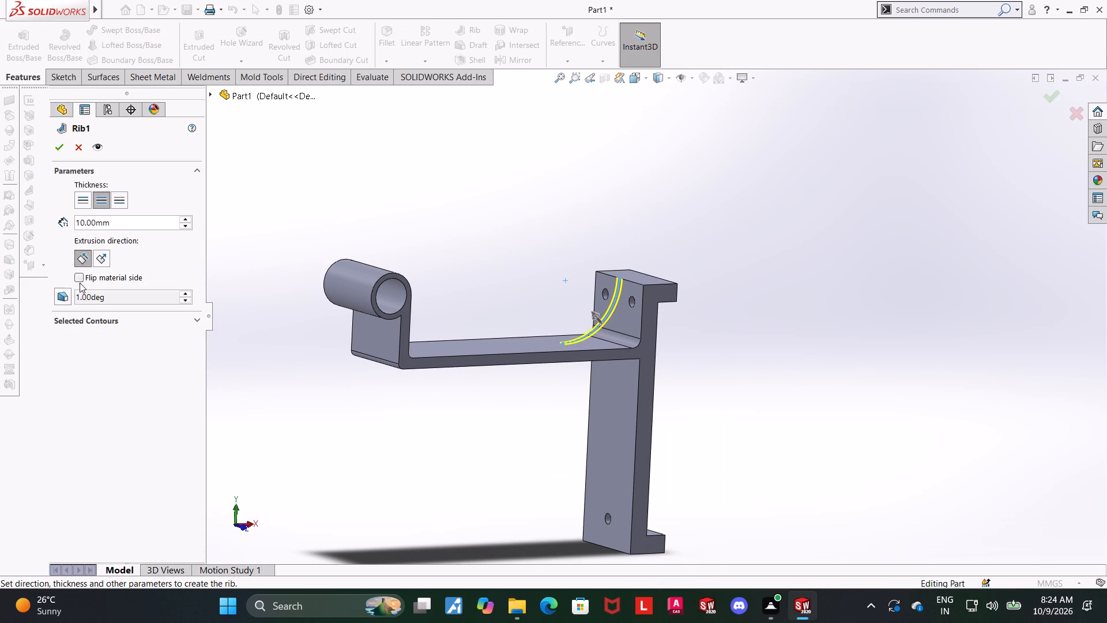
click(78, 277)
click(62, 151)
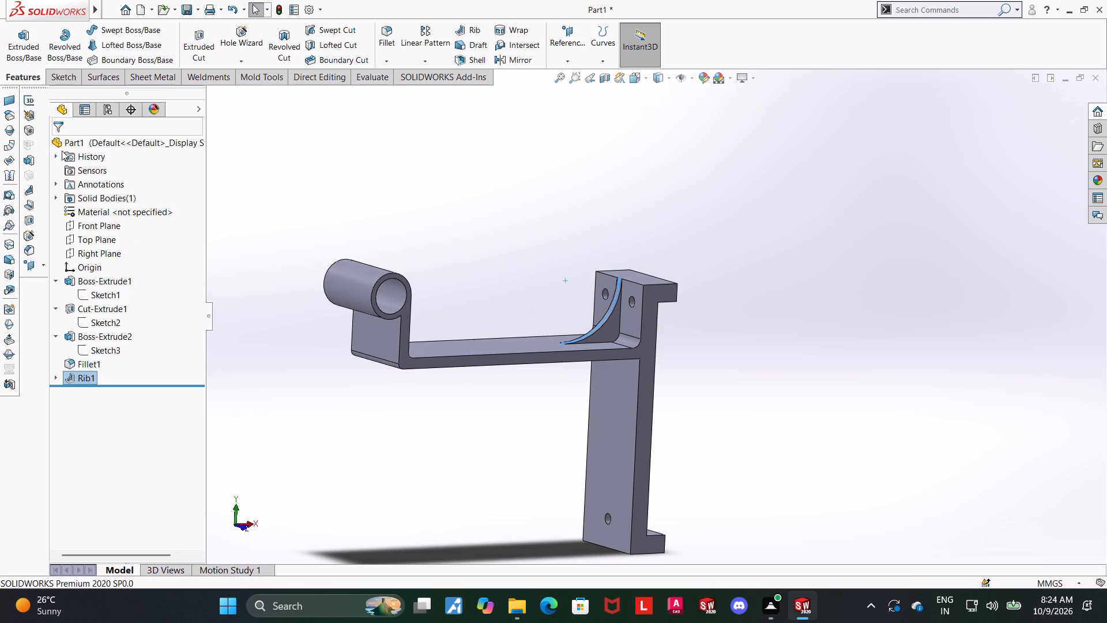
click(824, 269)
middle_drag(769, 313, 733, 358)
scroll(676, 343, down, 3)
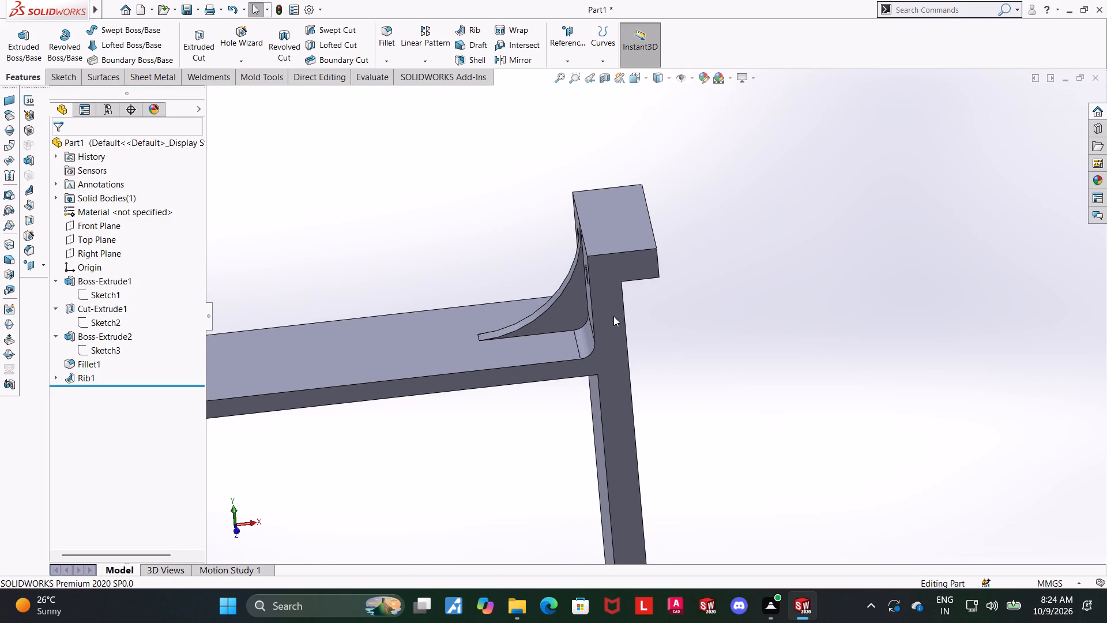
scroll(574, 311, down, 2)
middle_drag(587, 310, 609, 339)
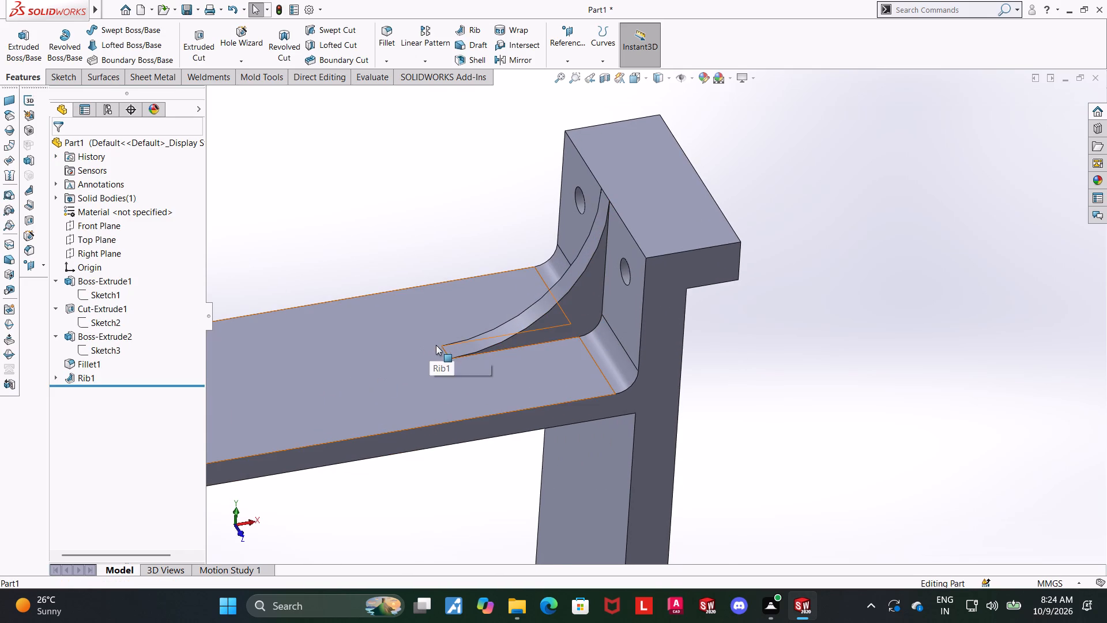
View the rib's arc sketch face-on and examine how its ends meet the channel and the arm.
scroll(437, 350, down, 1)
scroll(475, 362, up, 2)
click(61, 378)
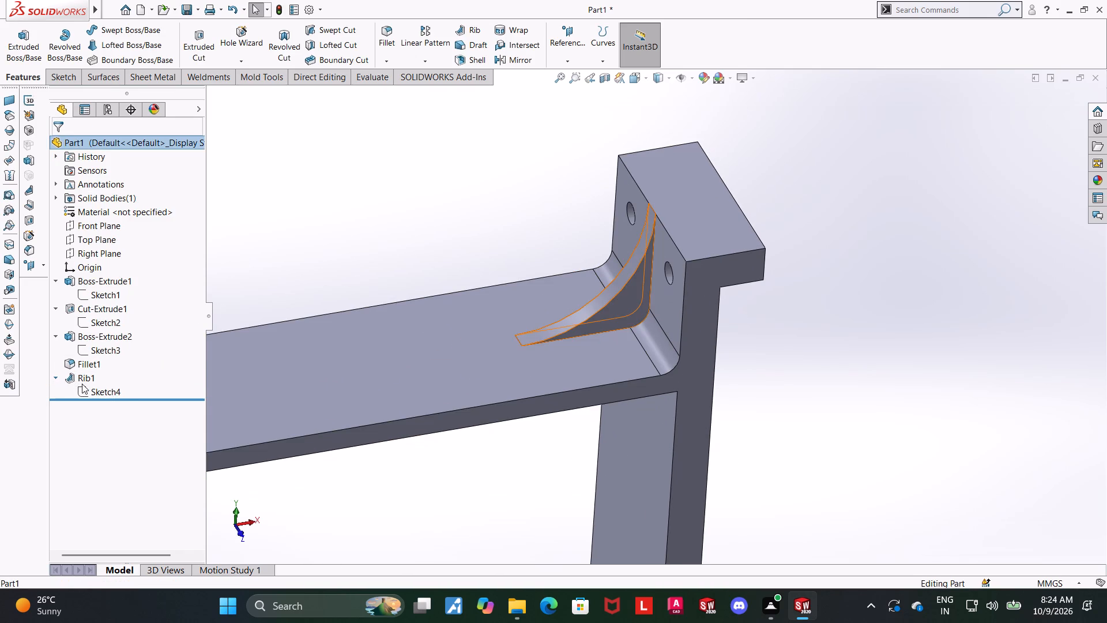
click(82, 384)
click(86, 389)
click(129, 370)
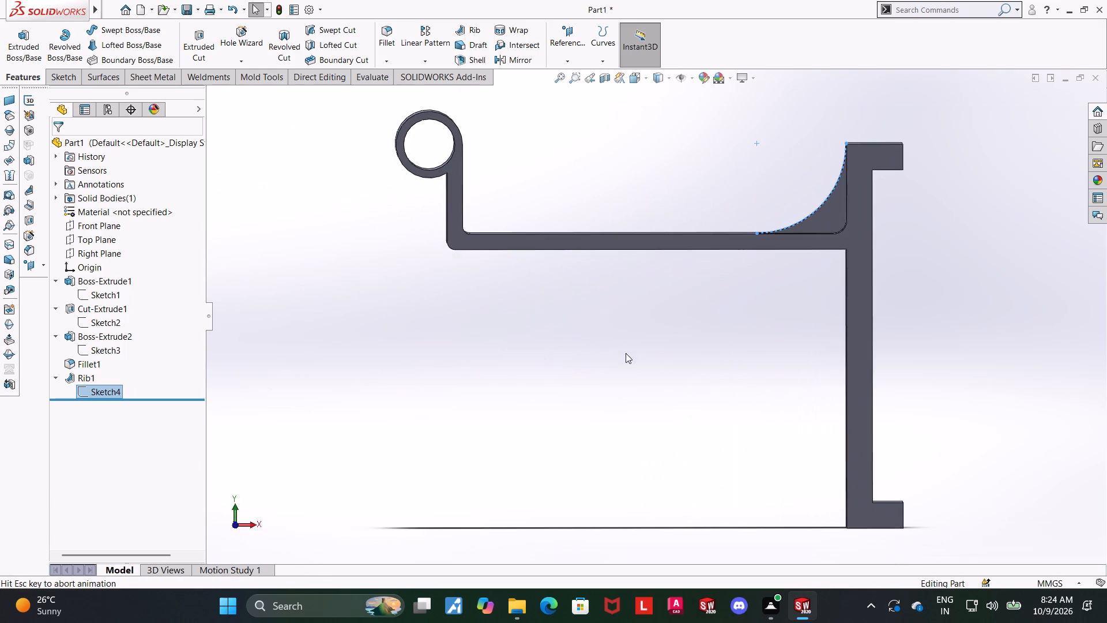
scroll(902, 285, down, 2)
scroll(895, 183, down, 1)
scroll(875, 232, up, 2)
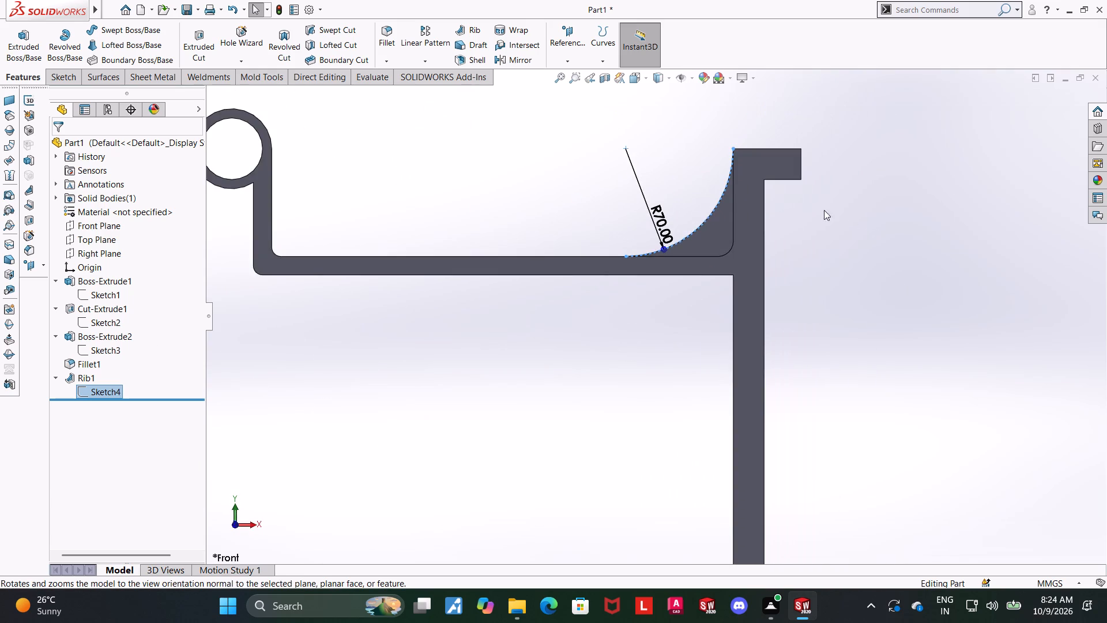
scroll(818, 206, down, 1)
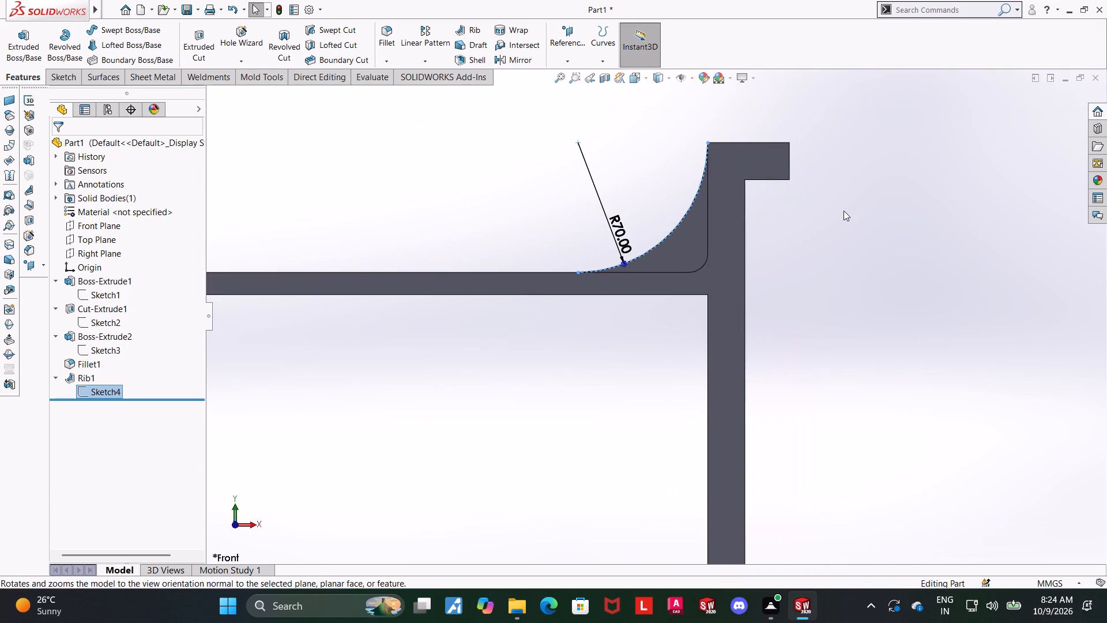
scroll(758, 173, down, 2)
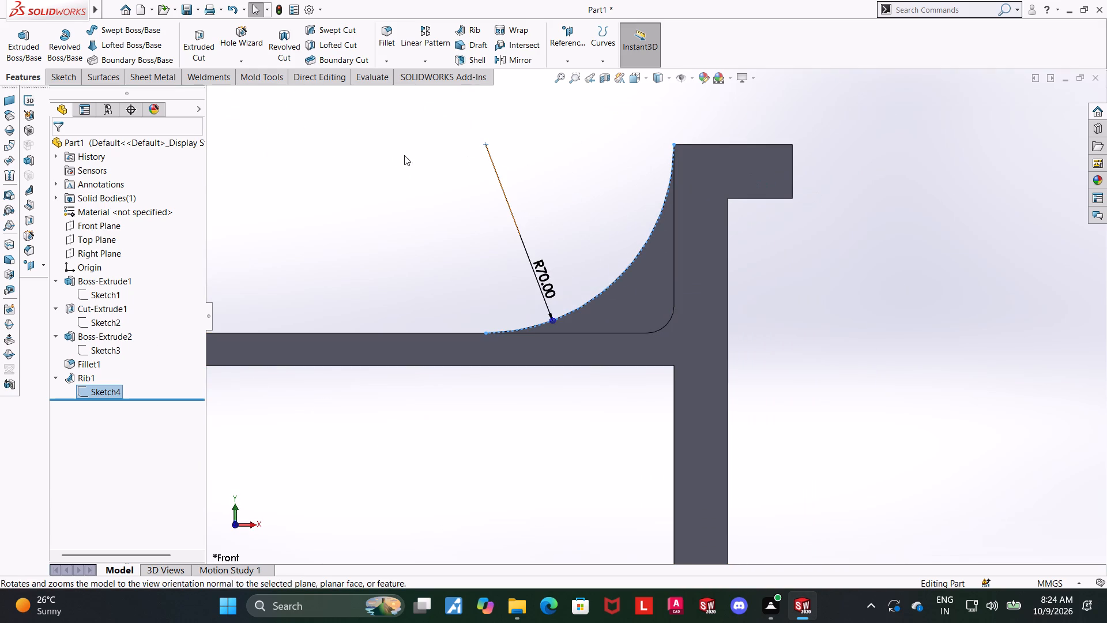
click(381, 196)
Edit the rib's sketch and make the arc's upper endpoint coincident with the channel's top edge.
click(99, 389)
click(108, 357)
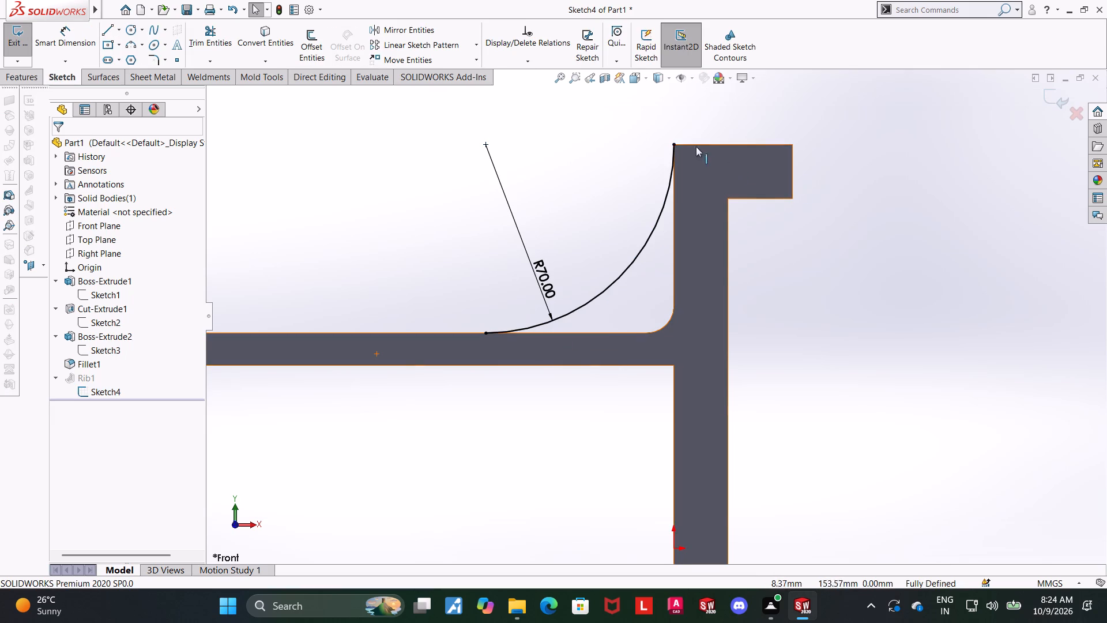
scroll(695, 154, down, 9)
click(607, 238)
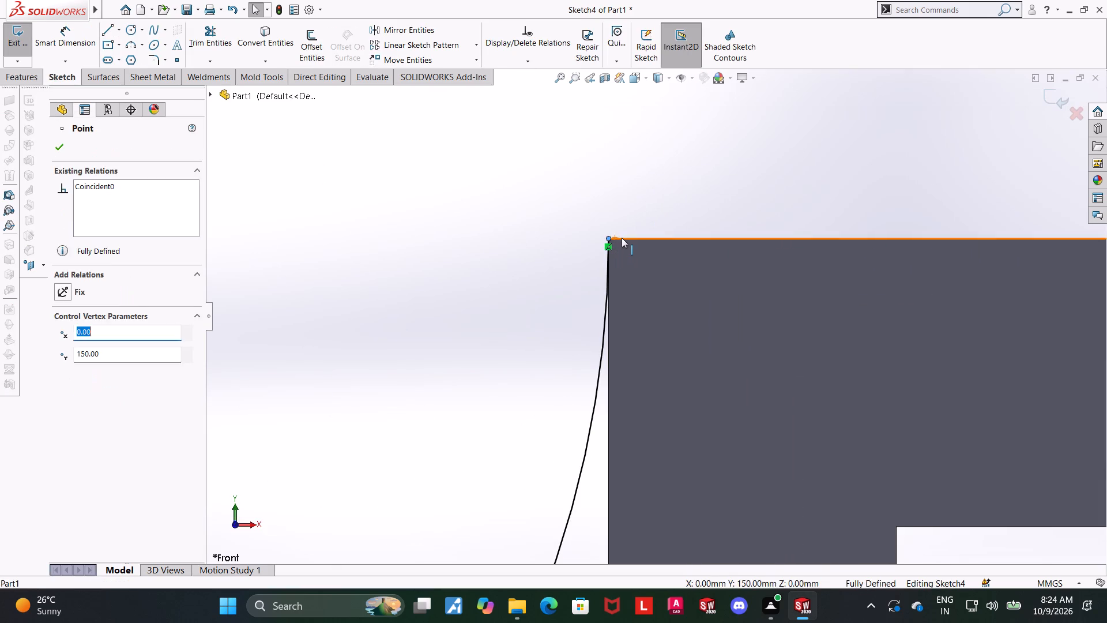
ctrl+click(622, 238)
click(63, 365)
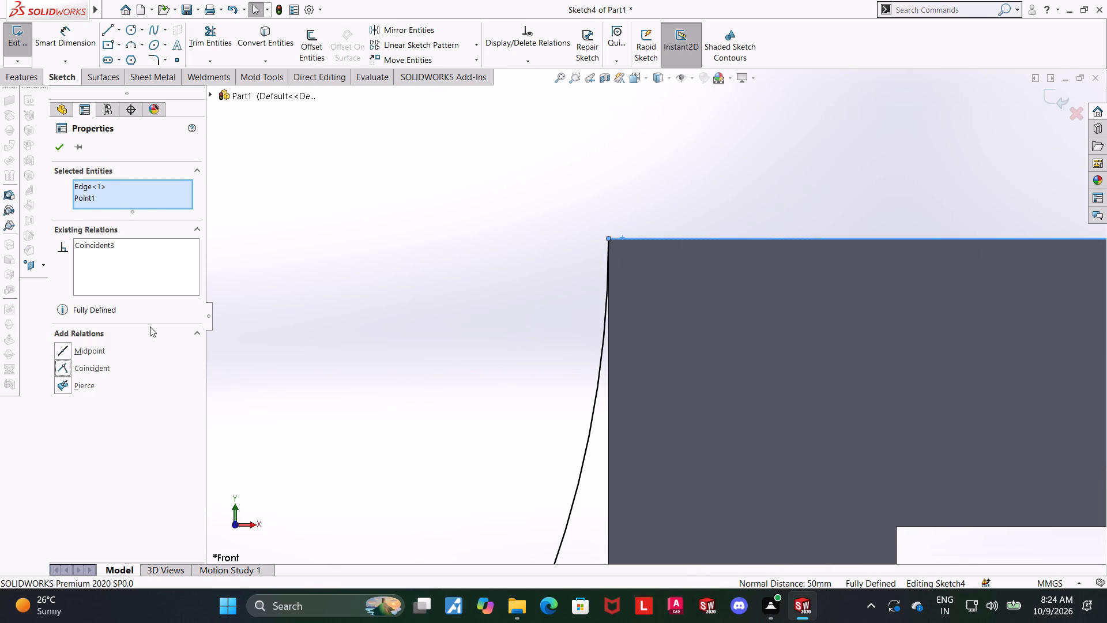
click(521, 304)
Check the relations tying the arc and its lower endpoint to the arm's top edge, testing whether that endpoint moves.
scroll(556, 296, up, 10)
scroll(583, 448, down, 2)
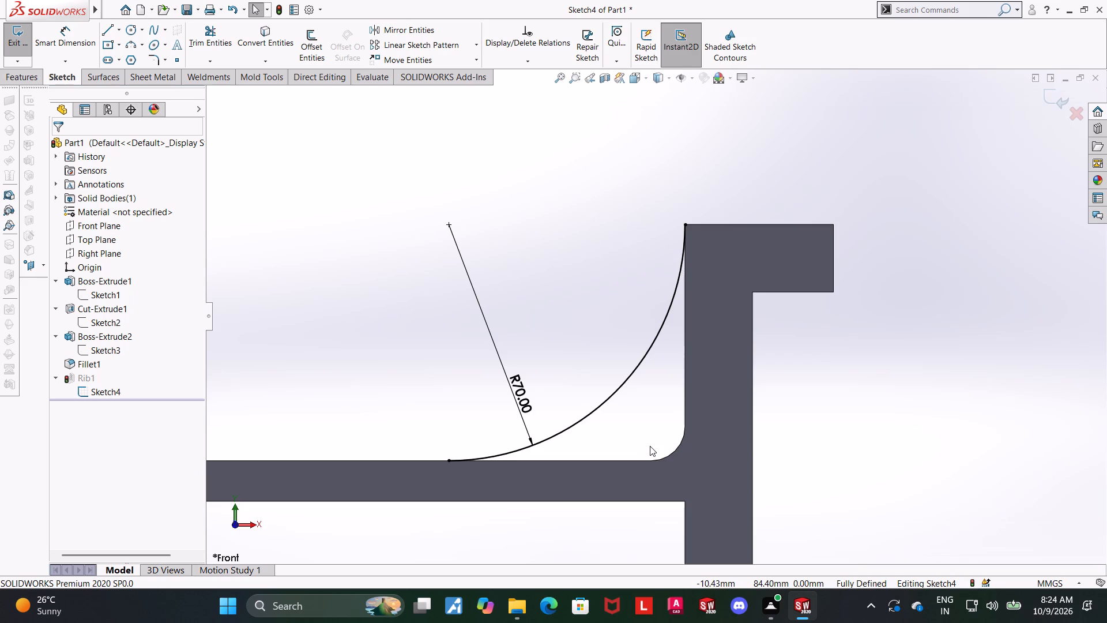
click(450, 460)
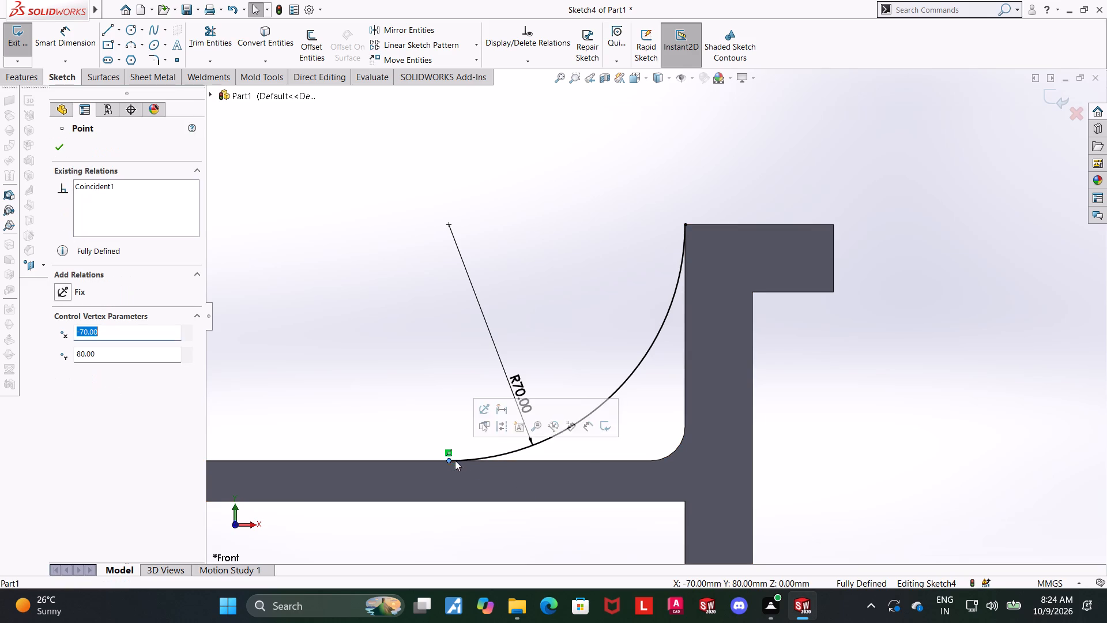
ctrl+click(496, 461)
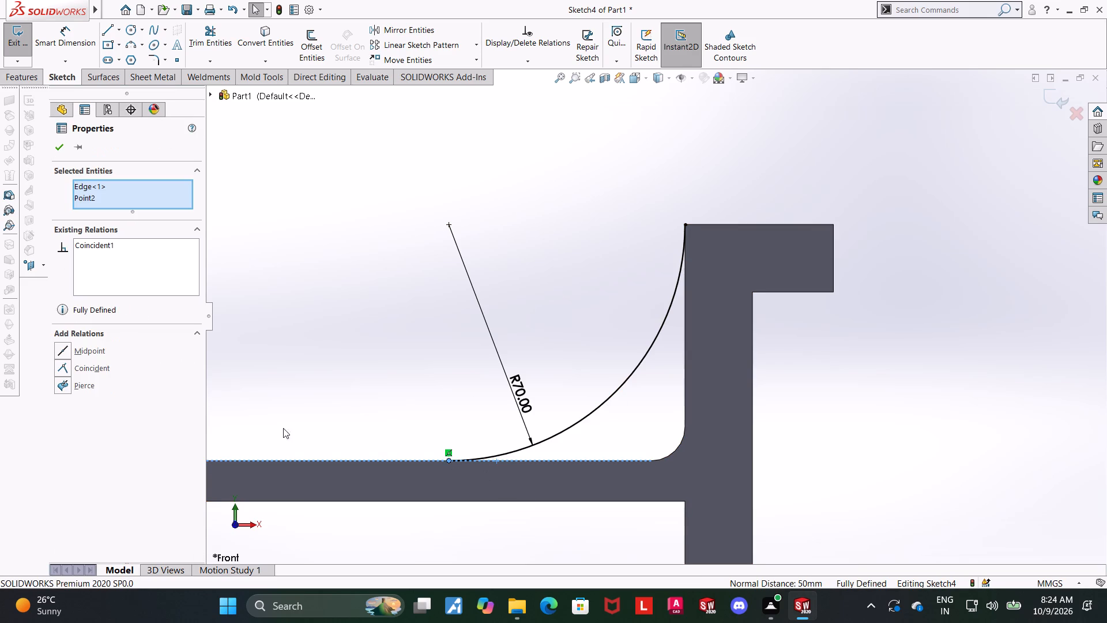
key(Escape)
key(Escape)
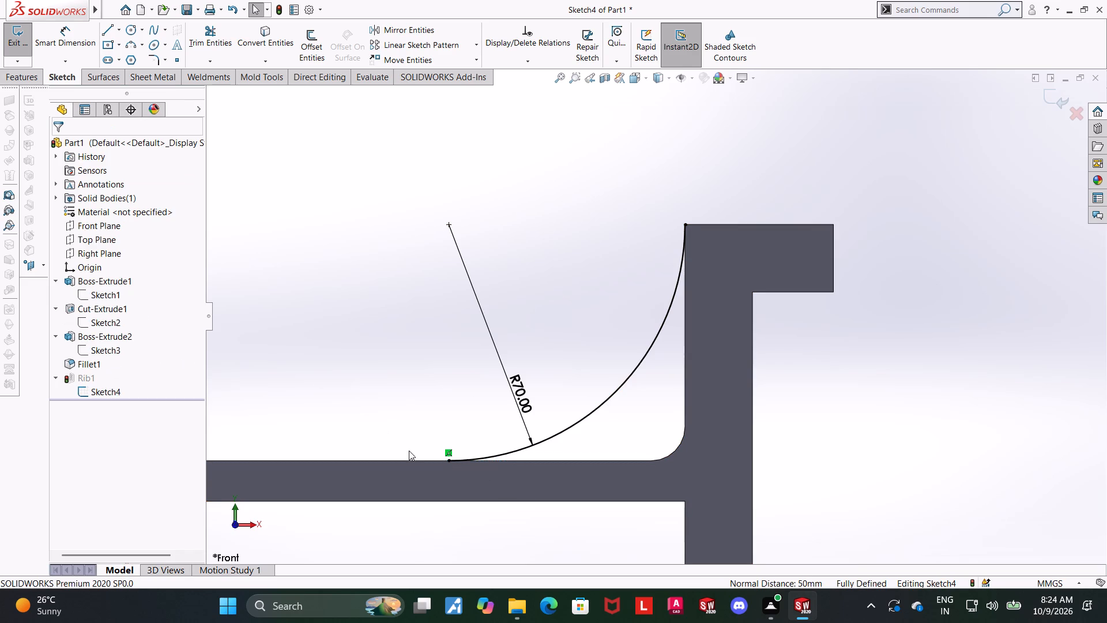
drag(447, 461, 439, 462)
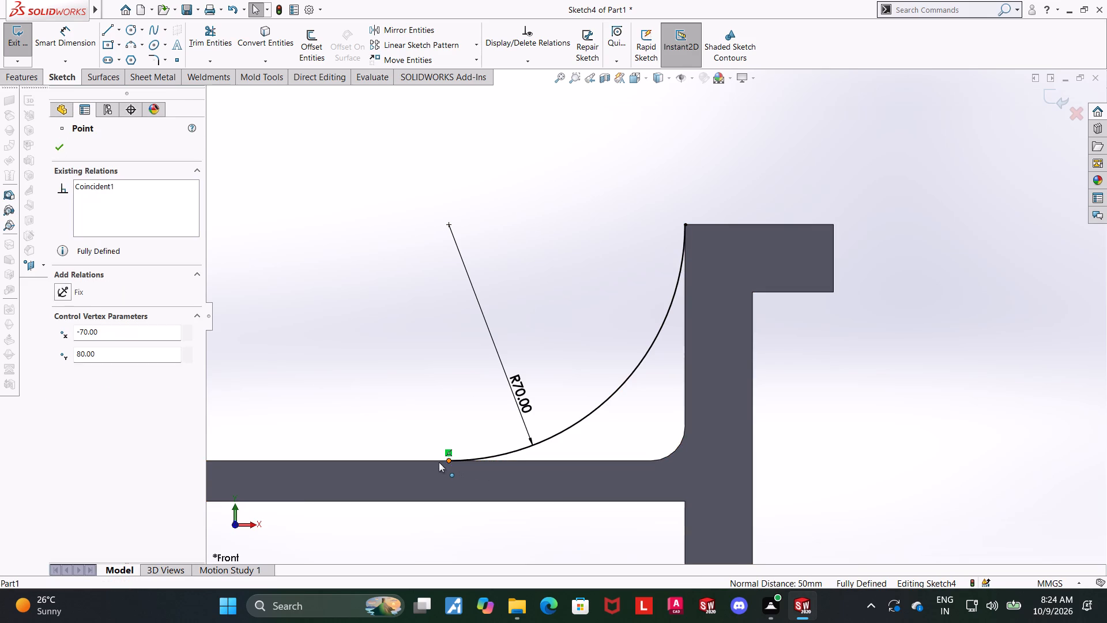
drag(439, 462, 432, 465)
click(512, 462)
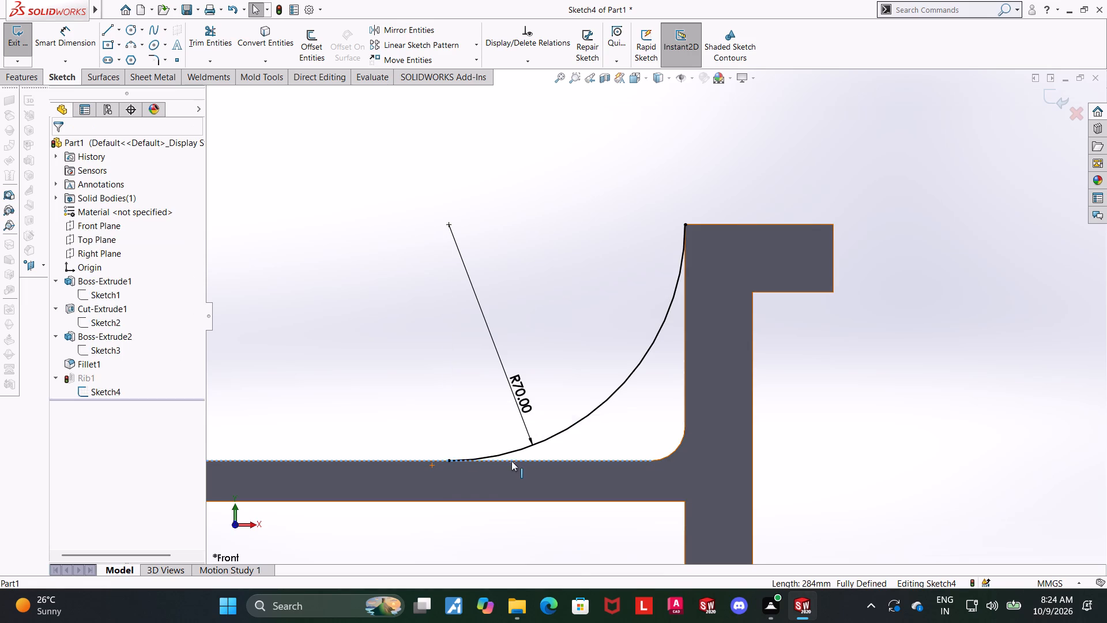
ctrl+click(511, 450)
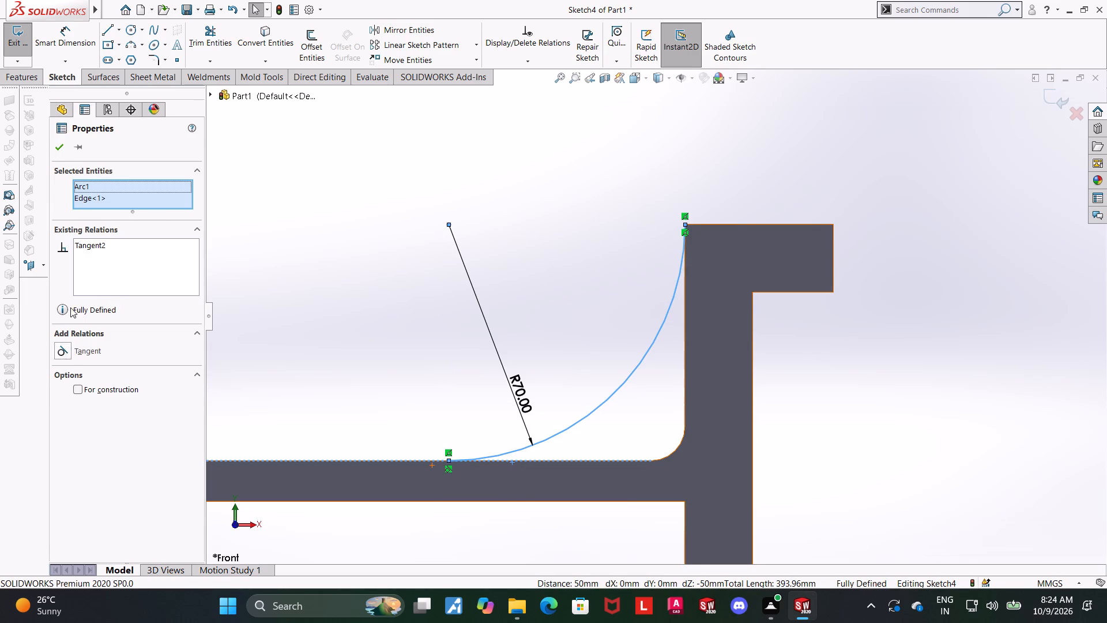
key(Escape)
key(Escape)
Inspect the arc against the solid from an oblique view and exit the rib's sketch.
scroll(493, 361, up, 1)
scroll(638, 393, up, 2)
middle_drag(634, 392, 653, 418)
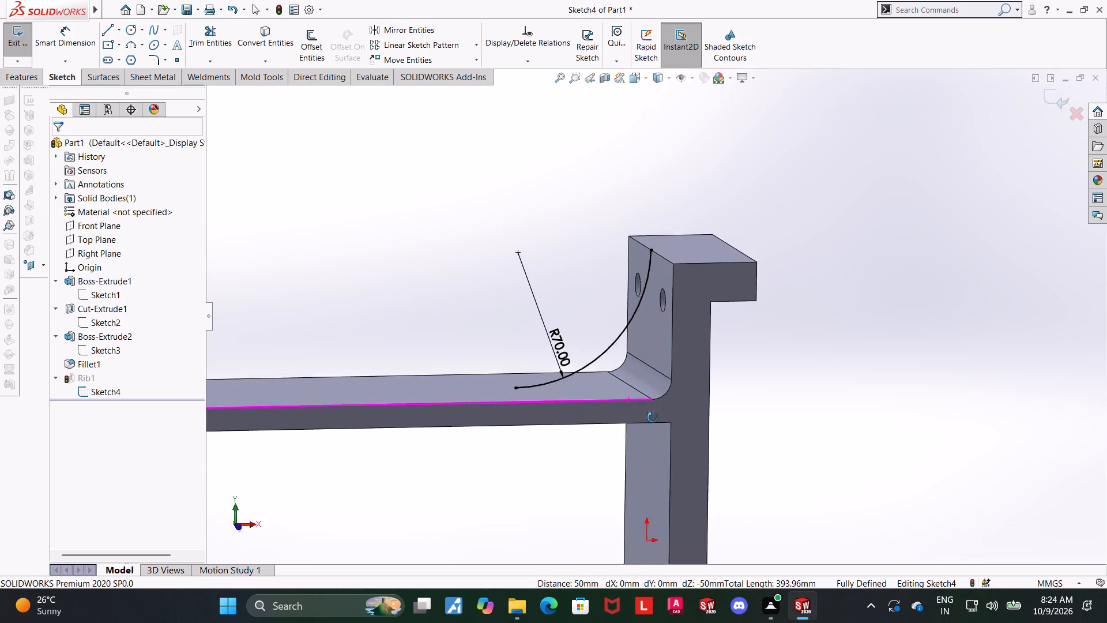
middle_drag(653, 418, 662, 431)
scroll(709, 414, up, 2)
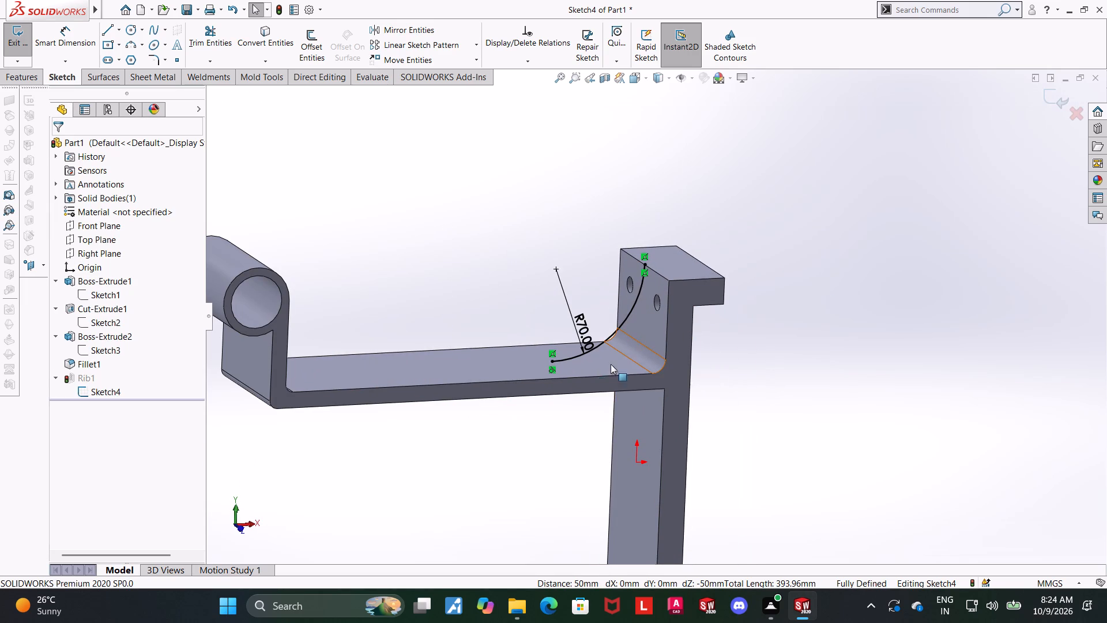
scroll(573, 344, down, 2)
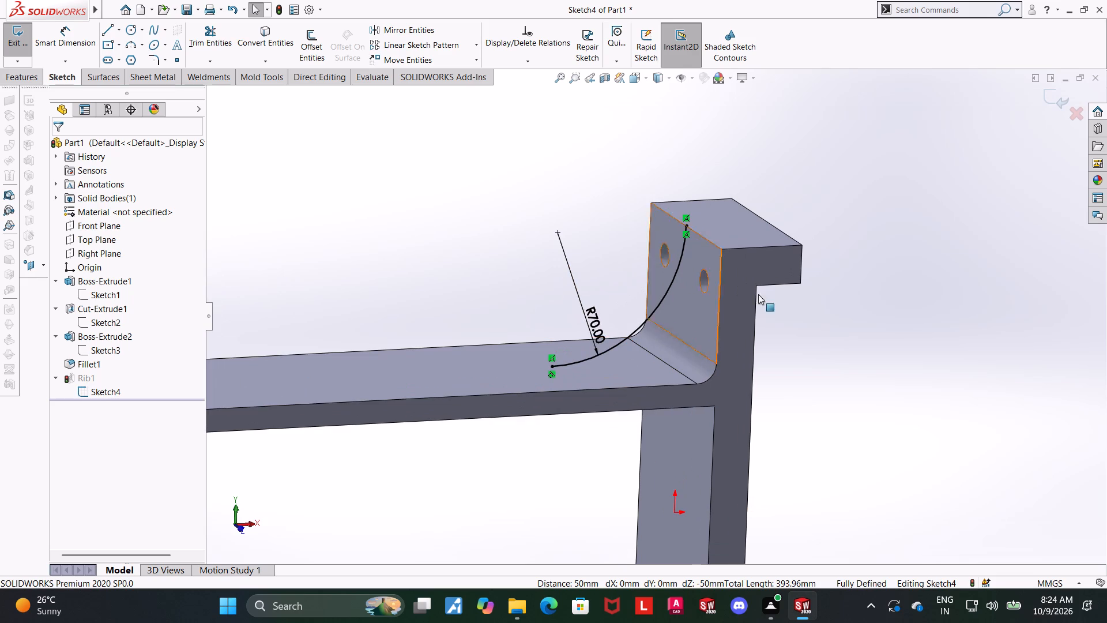
click(1055, 94)
Edit the rib feature and set its thickness to 12 mm.
scroll(882, 235, up, 2)
middle_drag(831, 261, 867, 315)
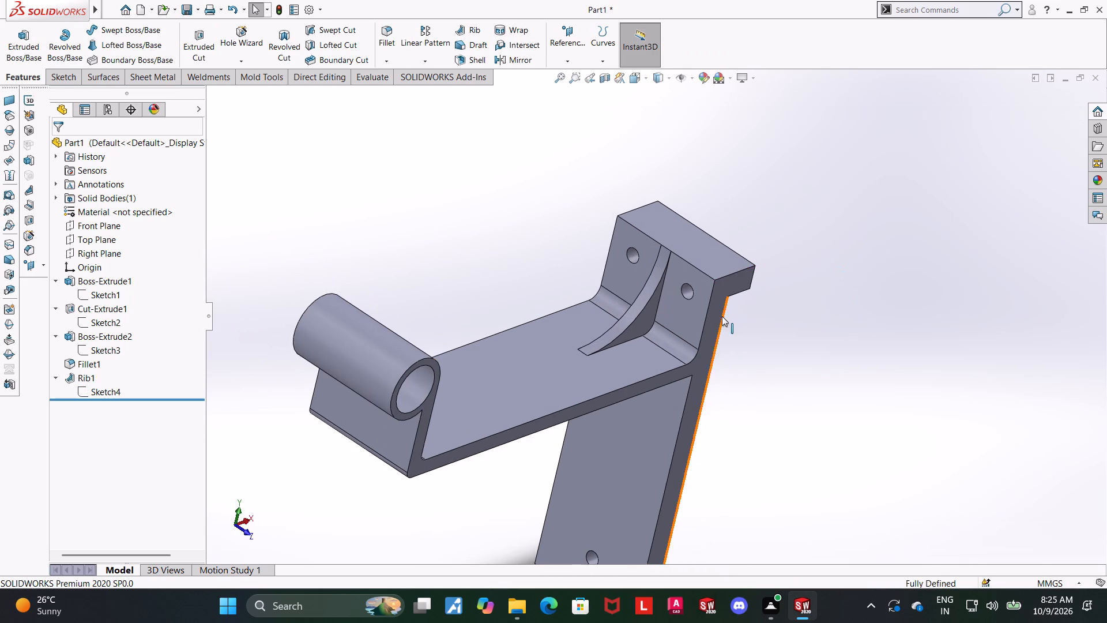
scroll(690, 309, down, 1)
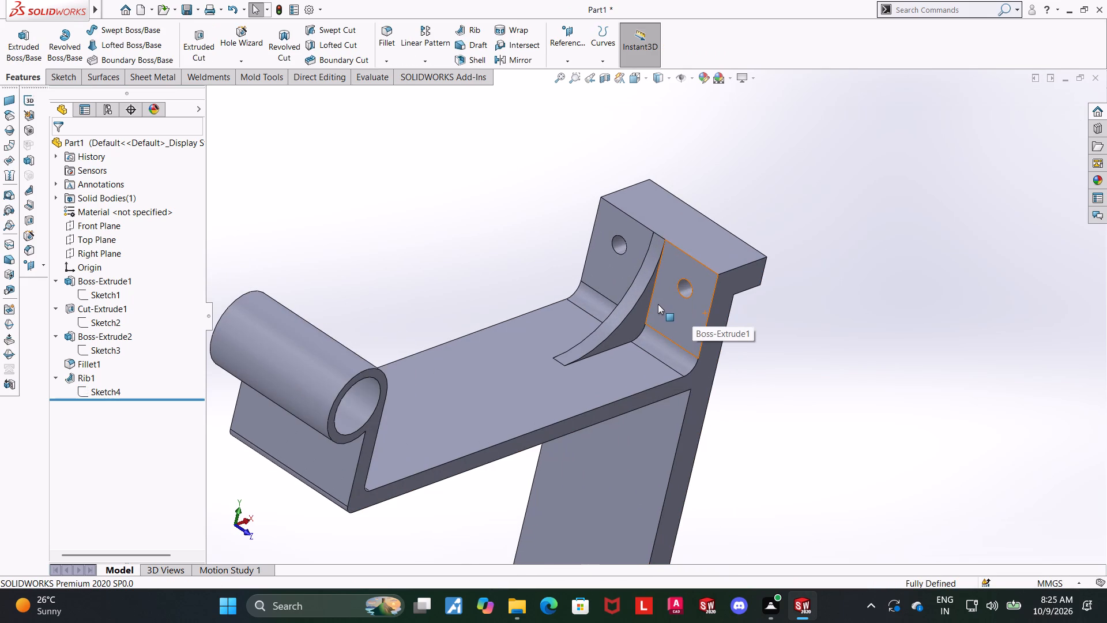
click(77, 381)
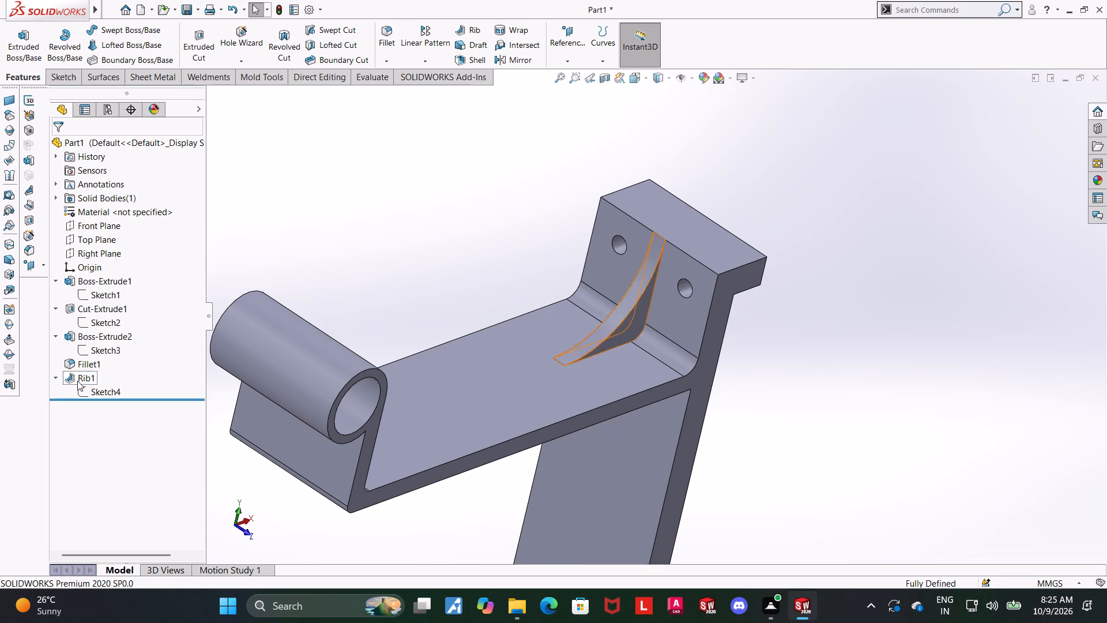
click(92, 343)
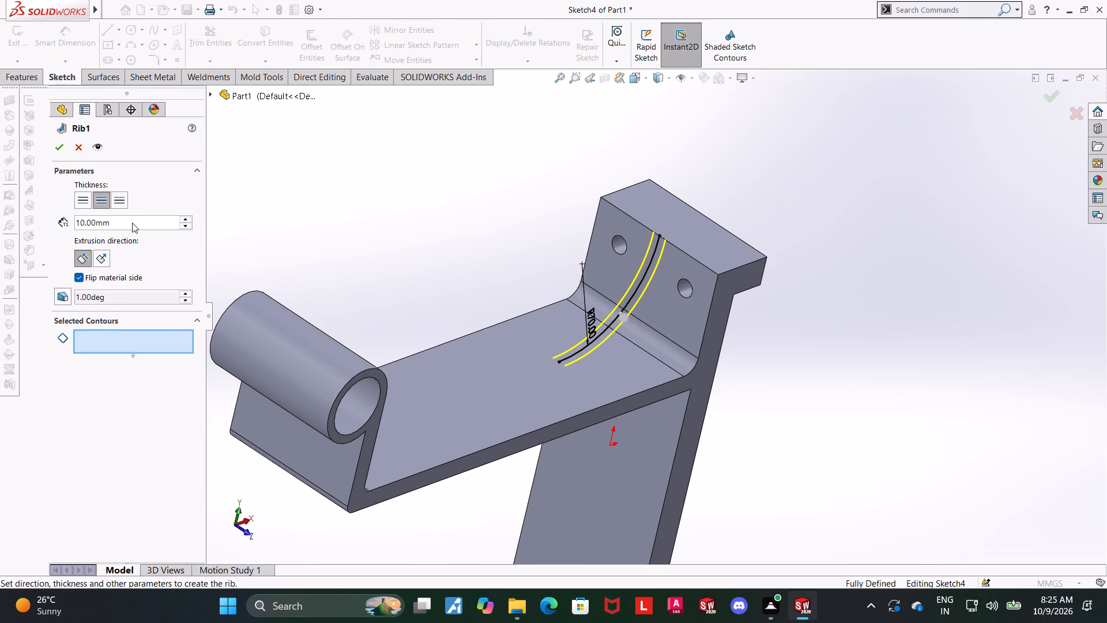
click(132, 223)
drag(132, 223, 5, 222)
drag(131, 223, 0, 222)
text(12)
key(Return)
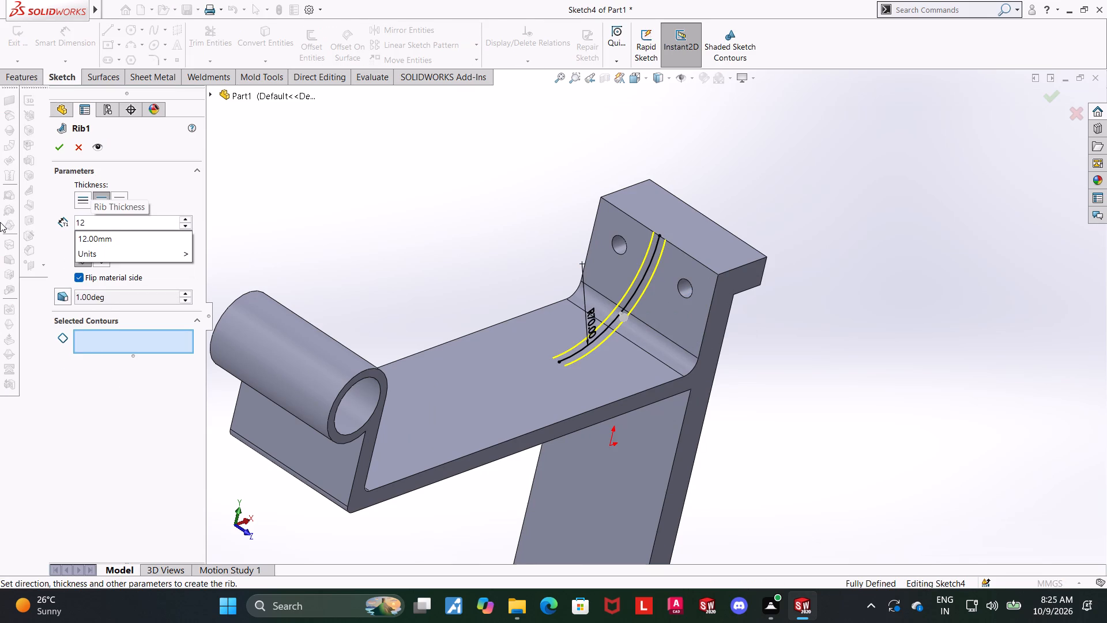
click(64, 140)
click(834, 384)
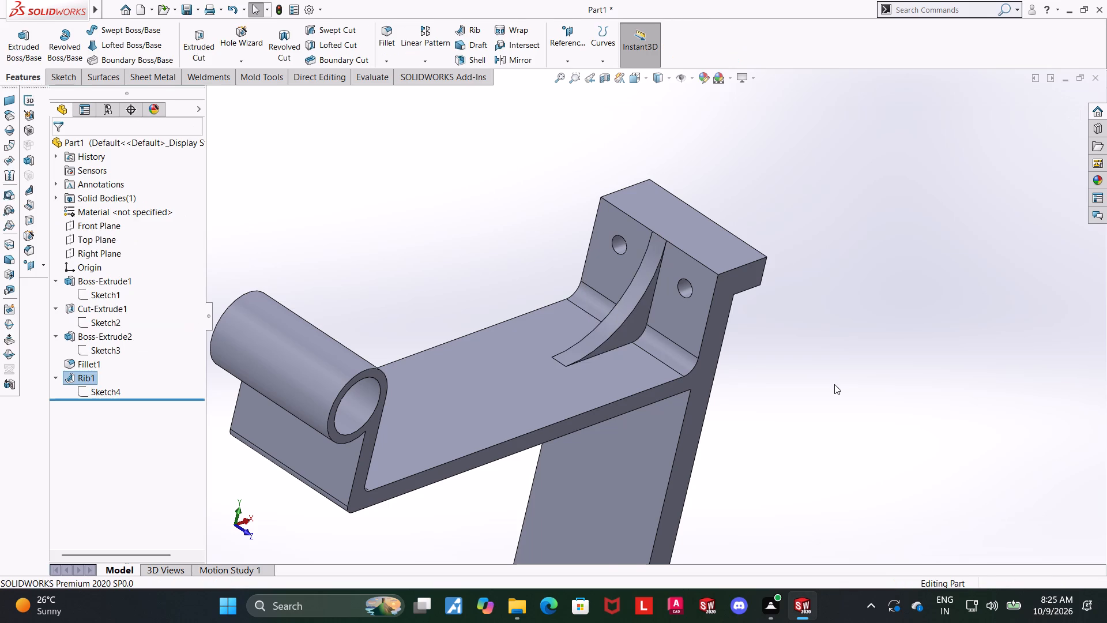
Examine the whole bracket from several angles, including the rib, arm and channel.
scroll(850, 385, up, 3)
middle_drag(844, 385, 803, 267)
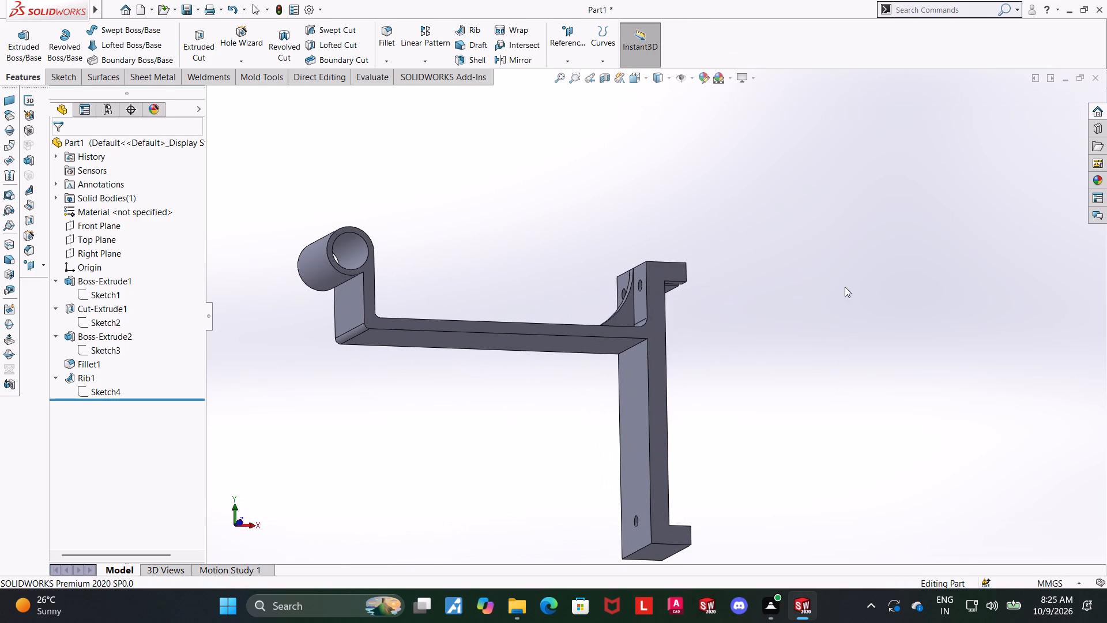
middle_drag(819, 287, 846, 292)
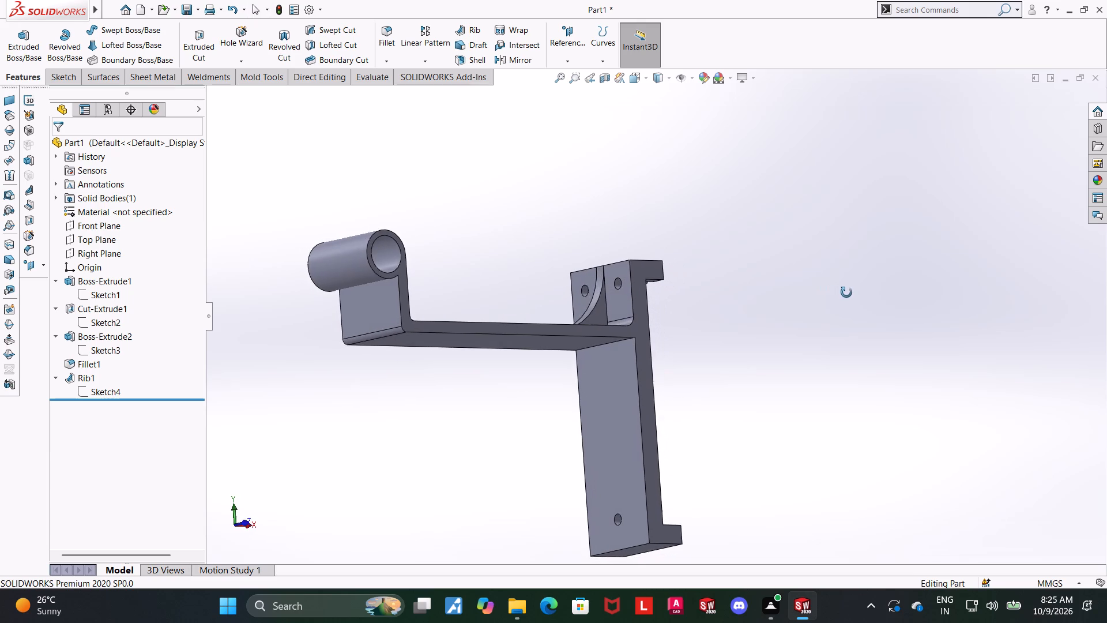
middle_drag(846, 292, 848, 294)
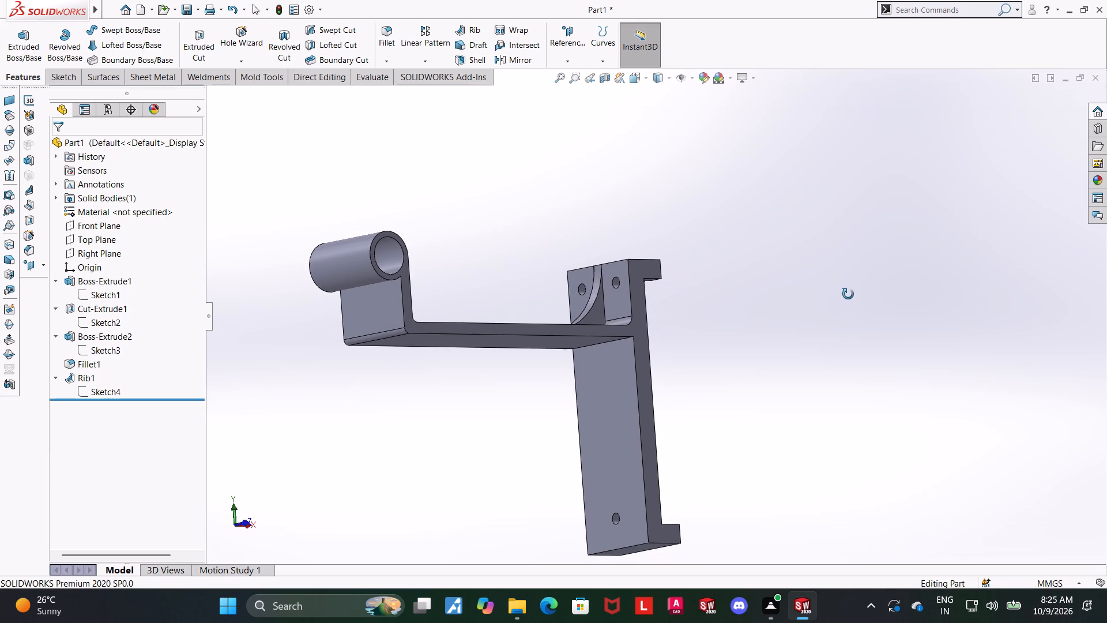
middle_drag(848, 294, 849, 336)
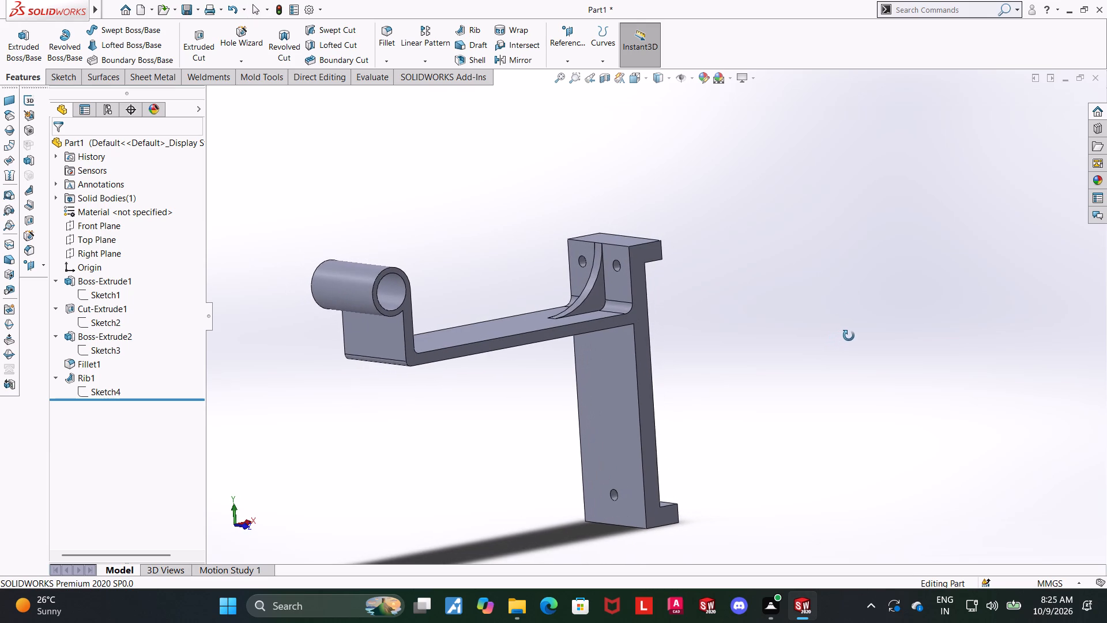
middle_drag(849, 336, 868, 360)
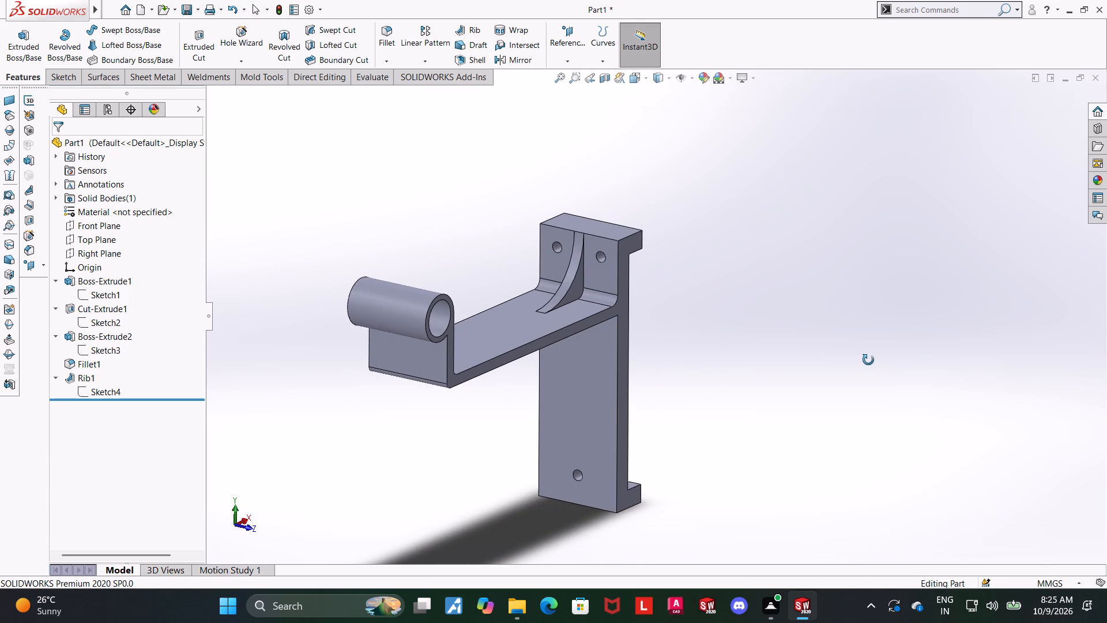
middle_drag(868, 360, 867, 346)
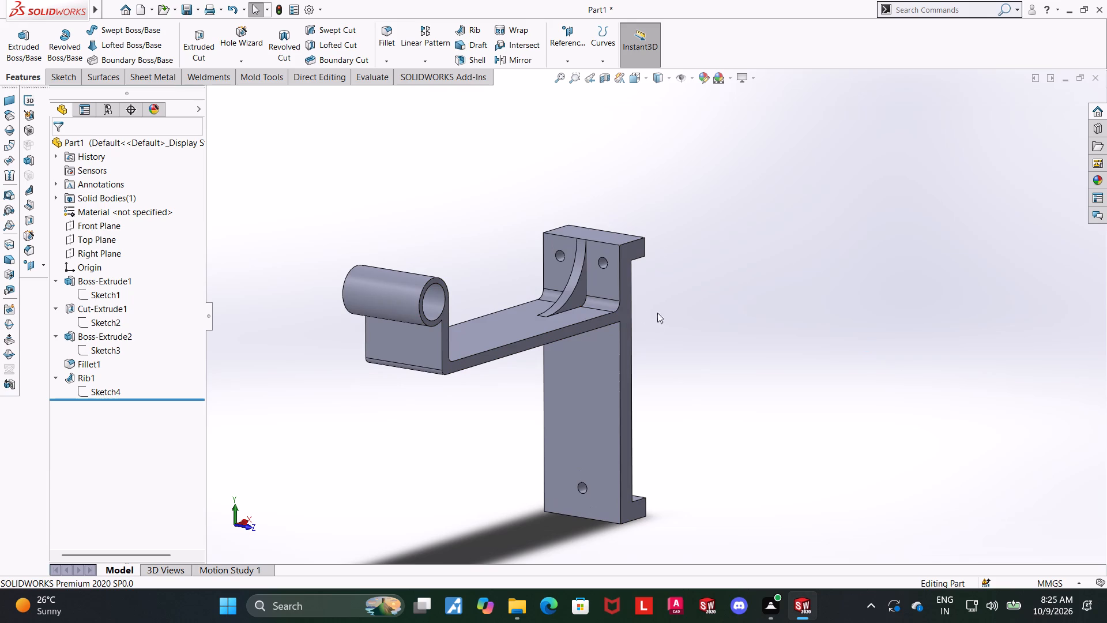
Edit the arm's mid-plane extrusion and set its depth to 76 mm.
click(78, 332)
click(88, 294)
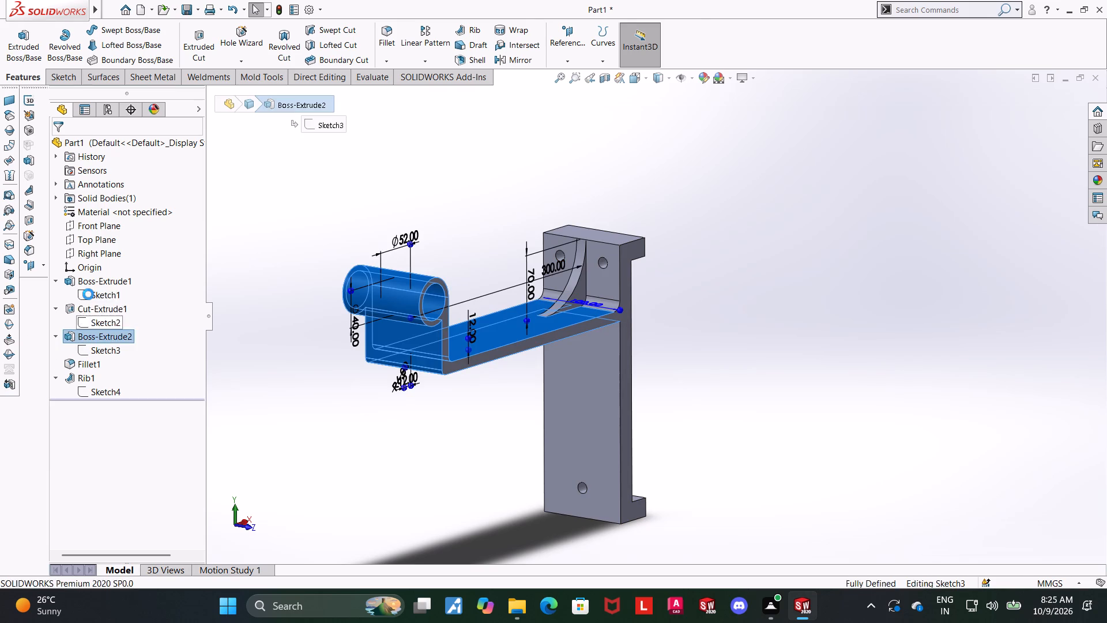
text(76)
key(Return)
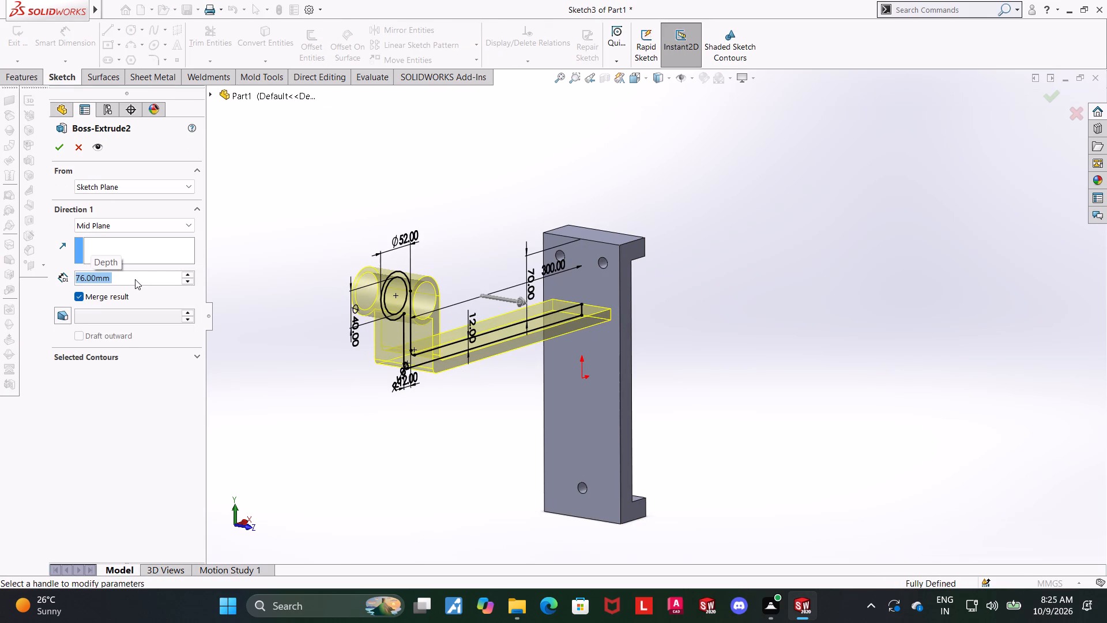
click(61, 154)
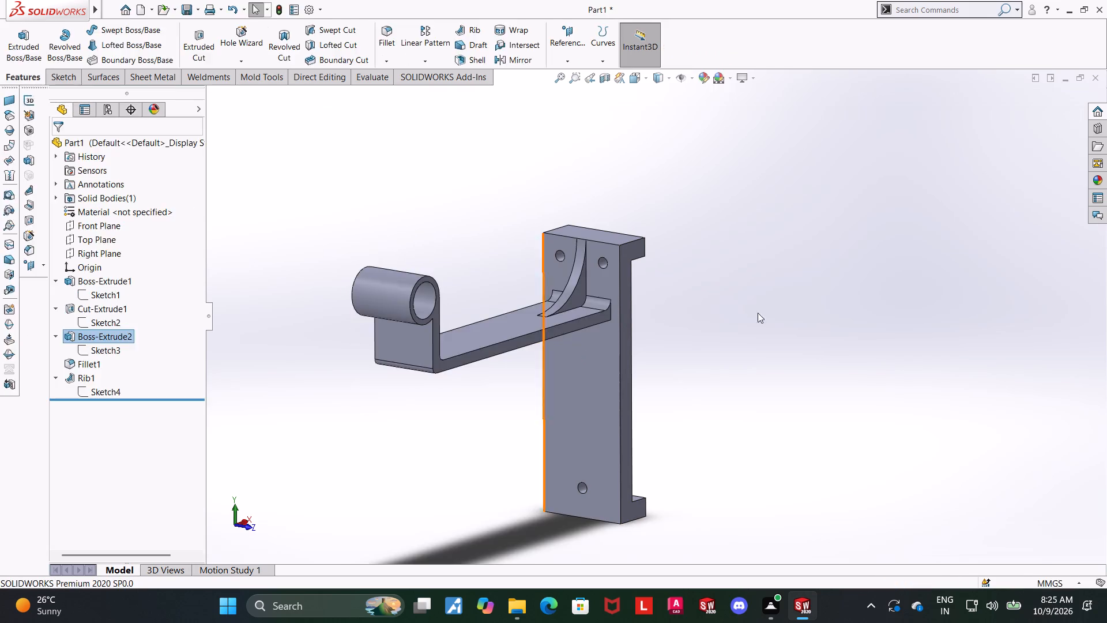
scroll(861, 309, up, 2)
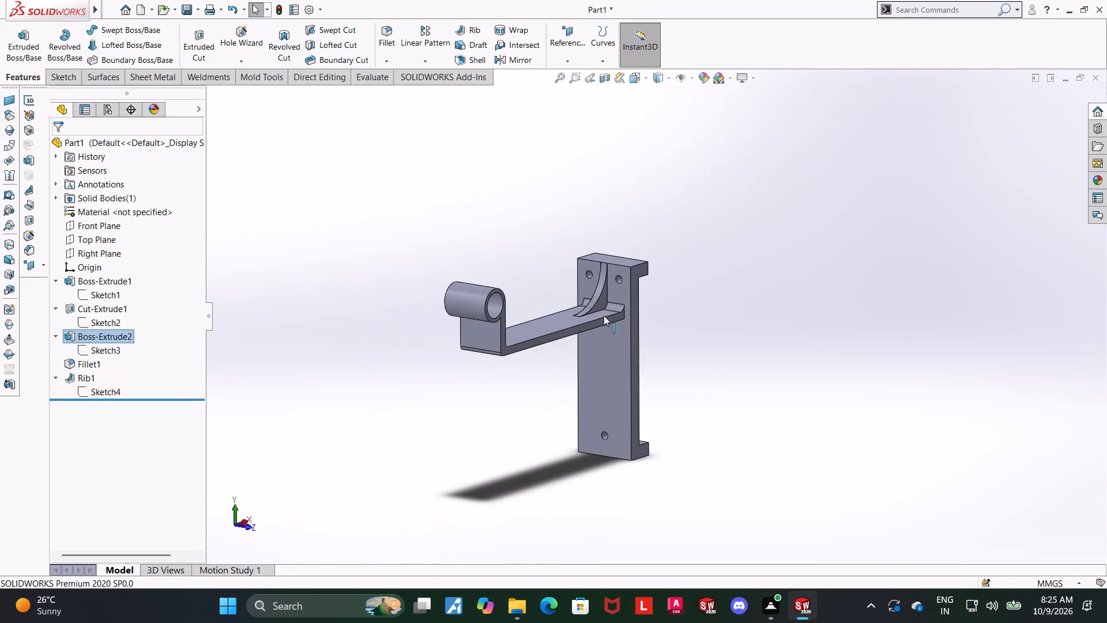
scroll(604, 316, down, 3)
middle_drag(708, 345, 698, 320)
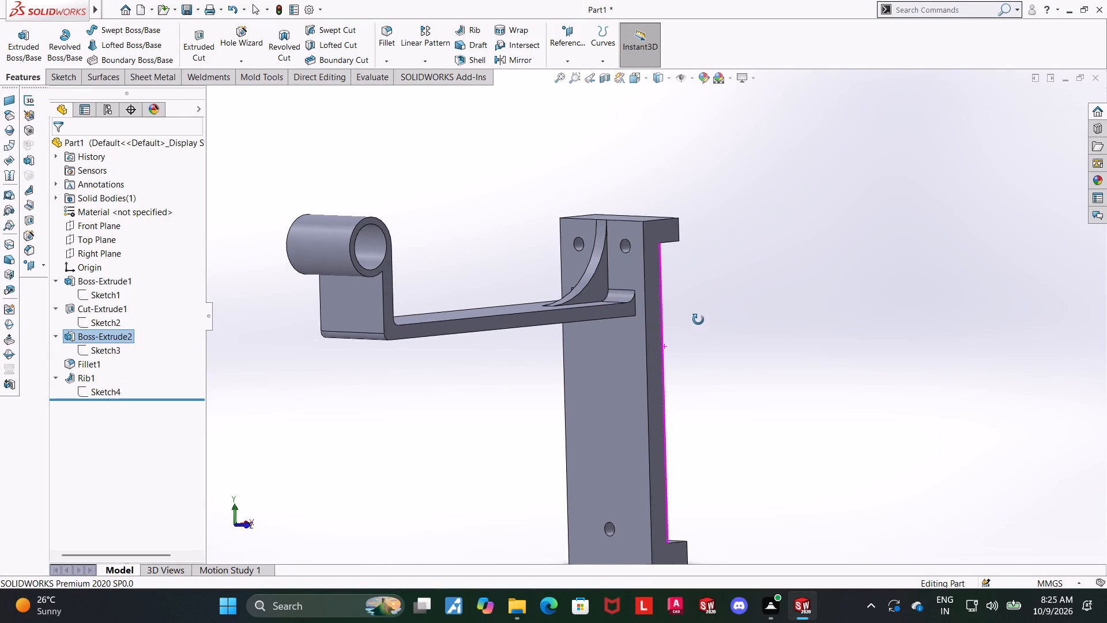
Examine the widened arm, ring and rib against the channel from several angles.
middle_drag(698, 320, 703, 315)
scroll(711, 328, up, 2)
middle_drag(710, 330, 711, 359)
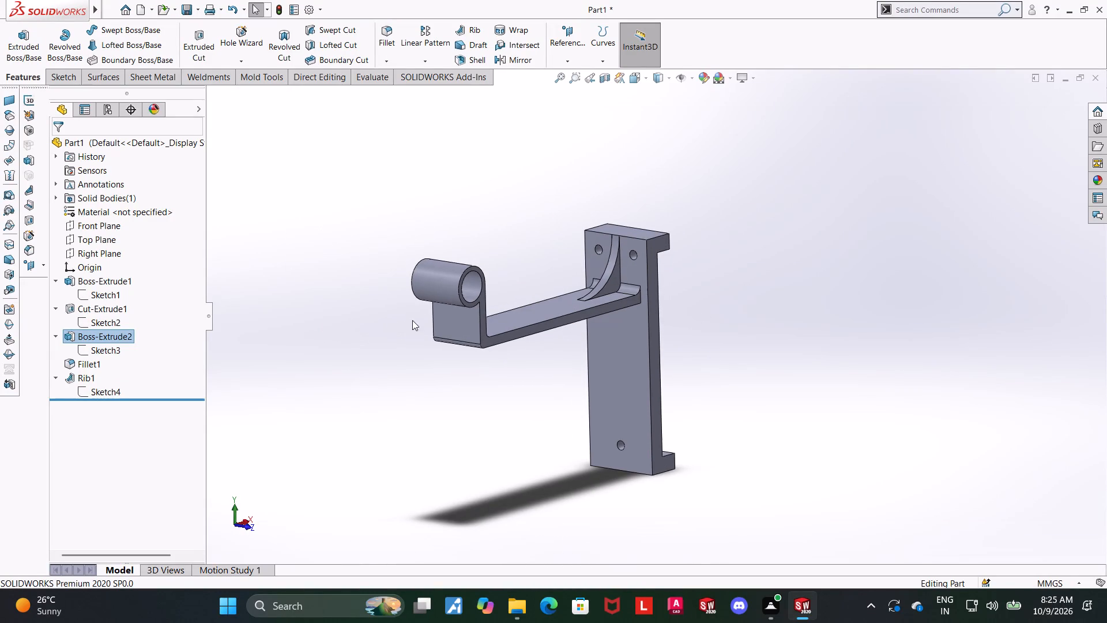
scroll(405, 234, down, 3)
scroll(416, 233, up, 1)
middle_drag(417, 233, 418, 253)
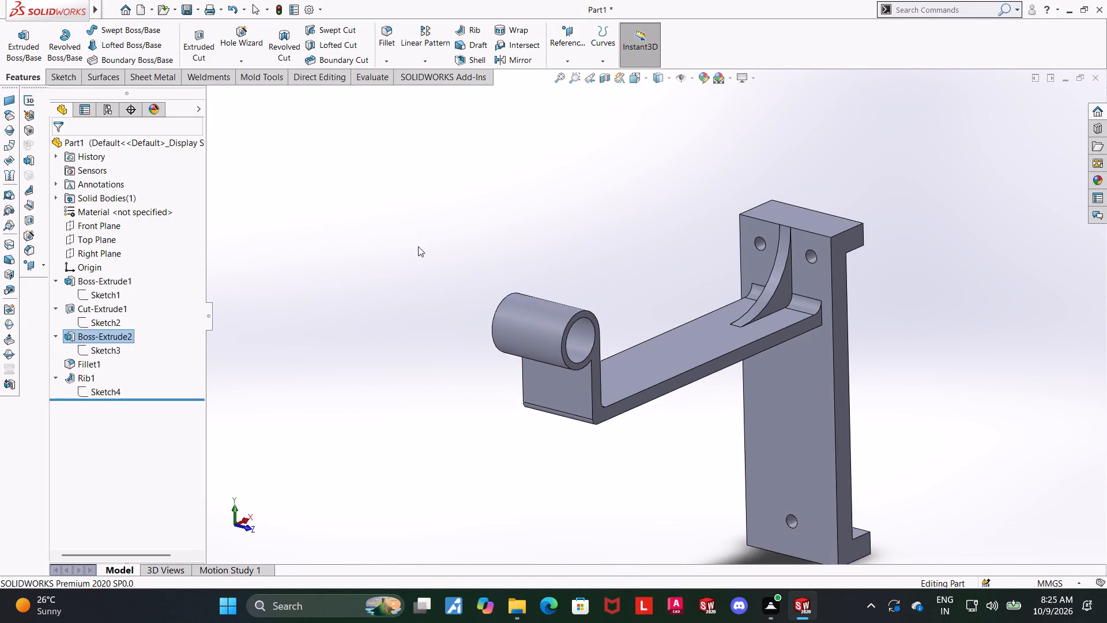
scroll(418, 245, up, 3)
scroll(418, 224, down, 1)
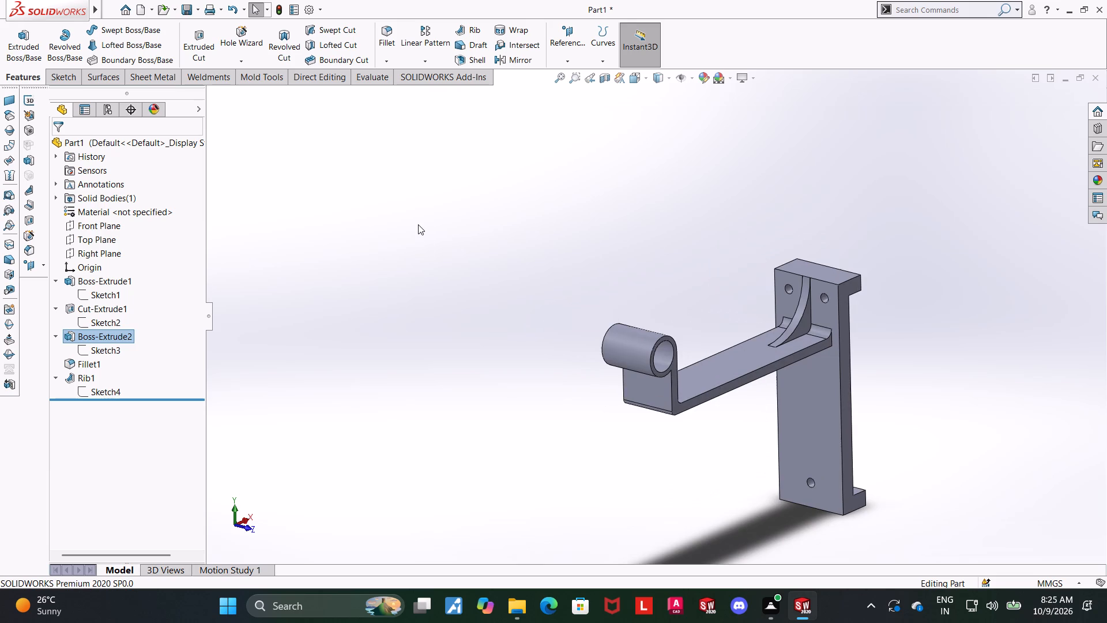
middle_drag(418, 224, 420, 250)
scroll(418, 246, up, 2)
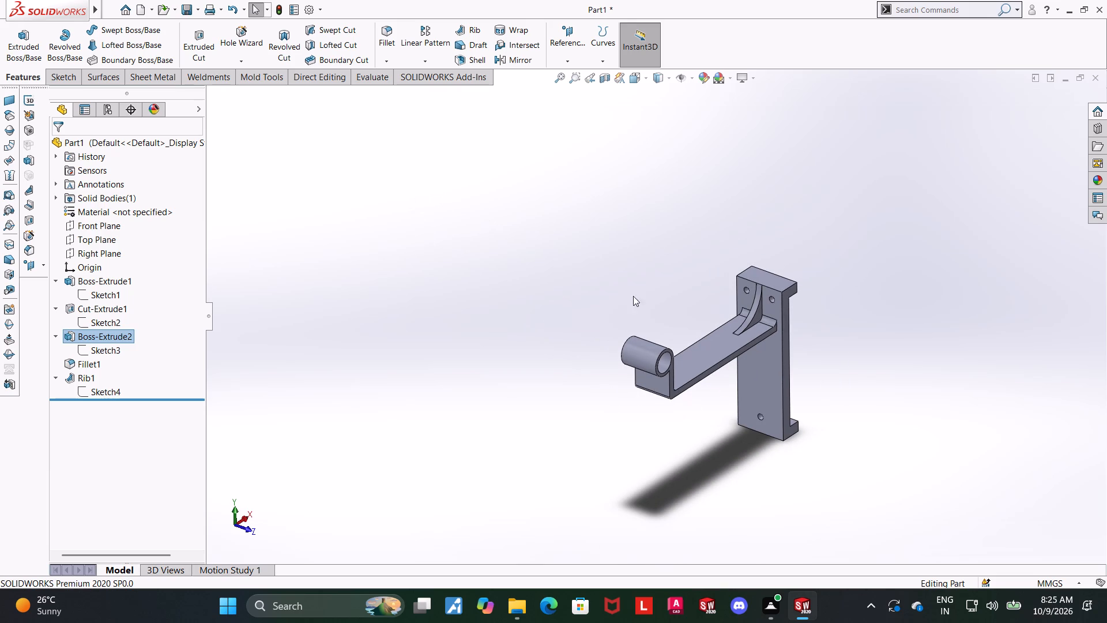
scroll(820, 323, down, 4)
Measure the distance from the rib's side face and its base edge to the arm's long upper edge.
click(362, 79)
click(119, 47)
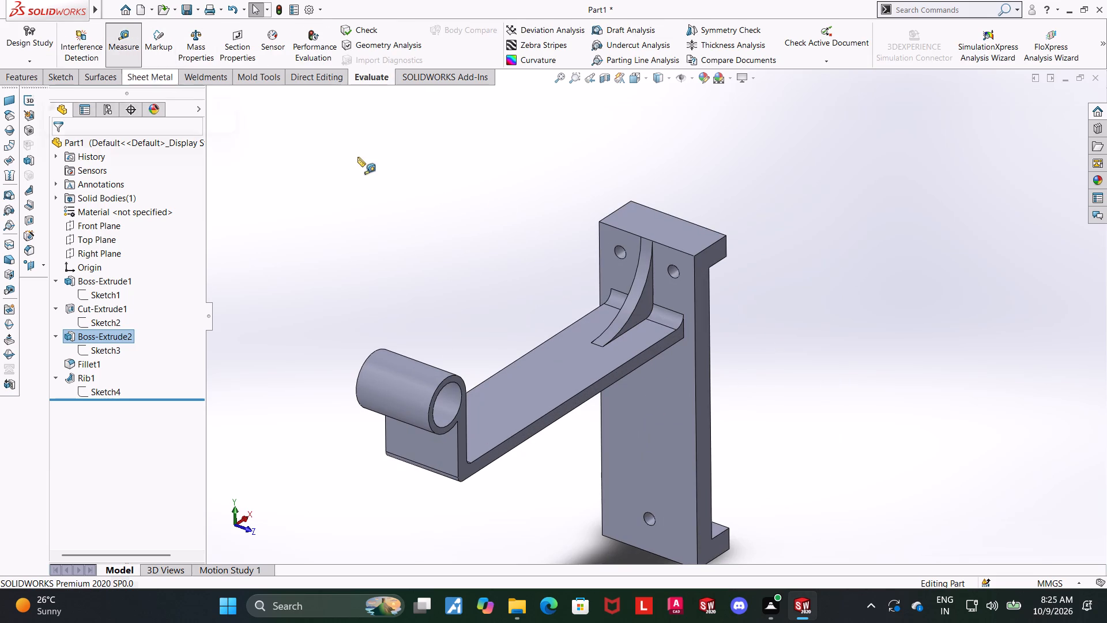
click(634, 324)
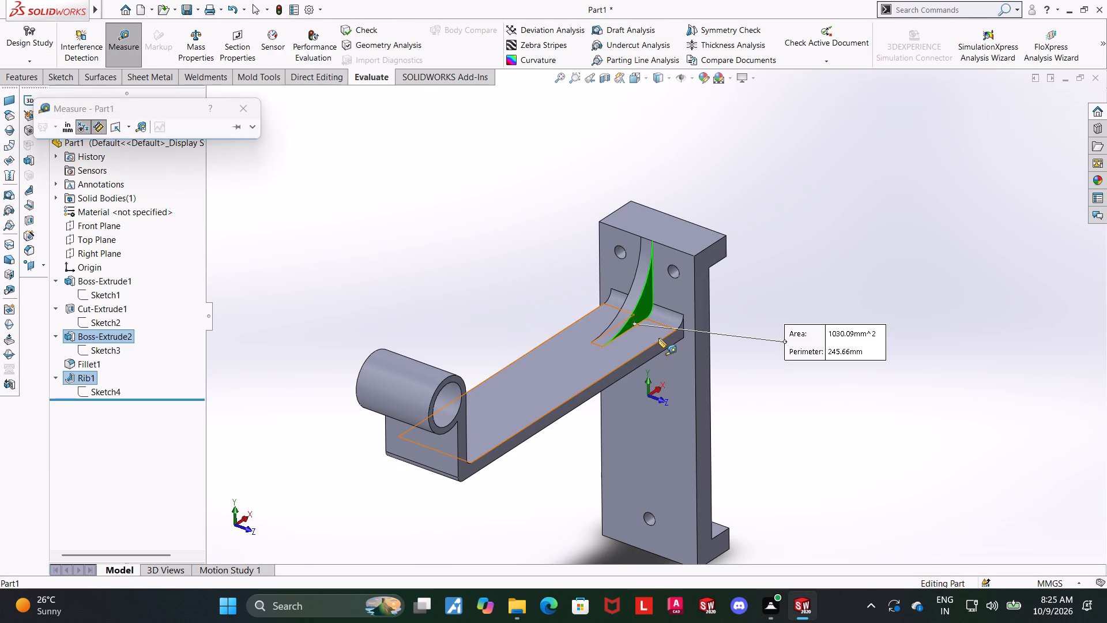
click(661, 341)
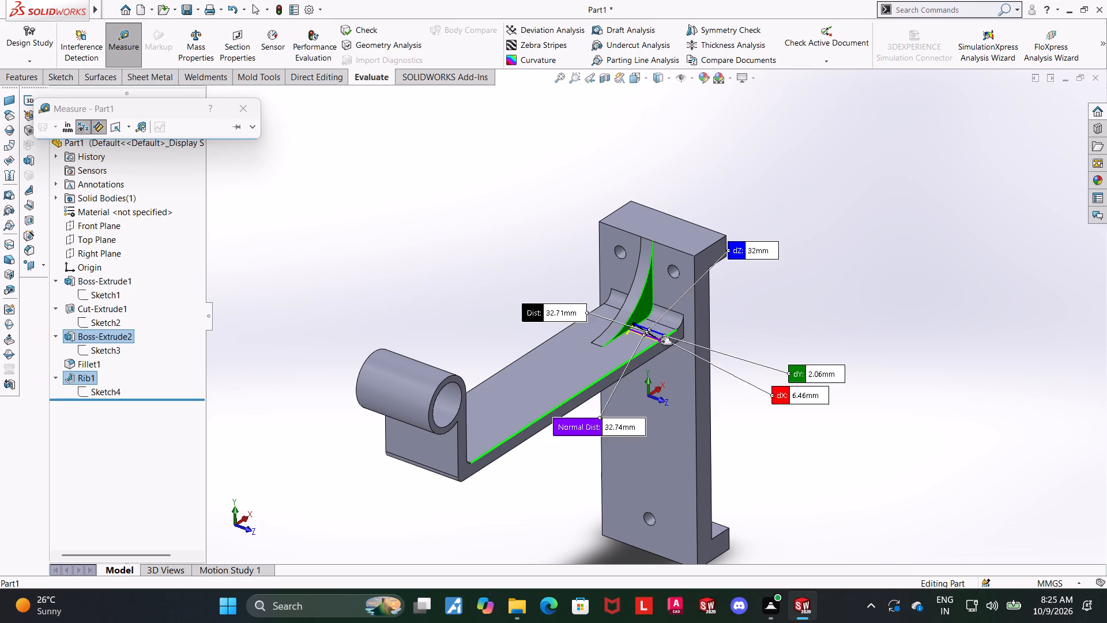
scroll(729, 347, up, 2)
scroll(695, 352, down, 4)
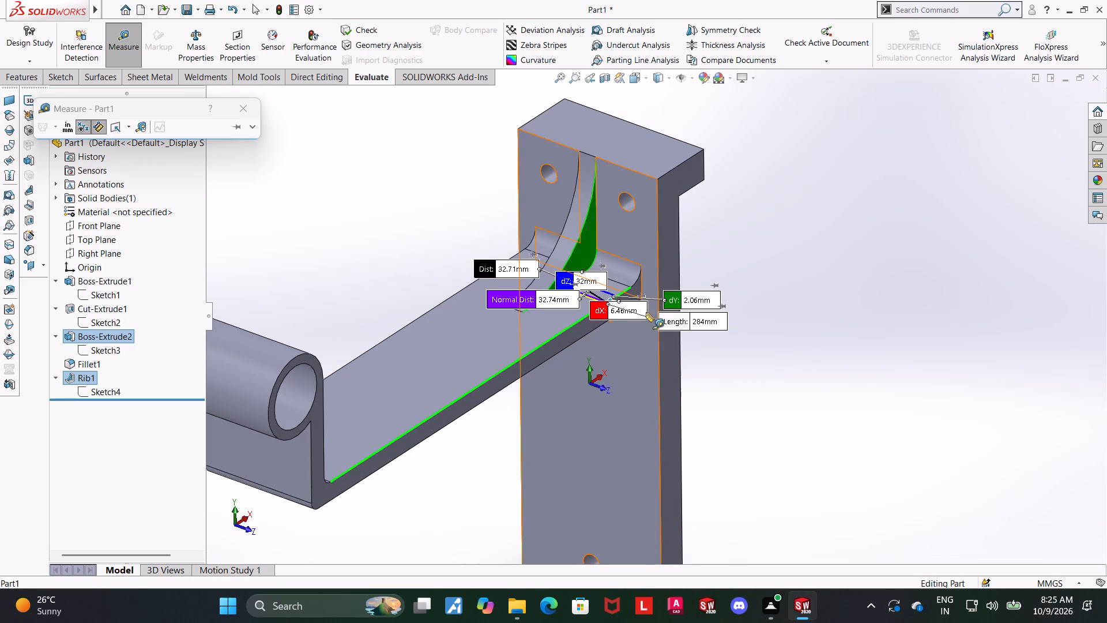
key(Escape)
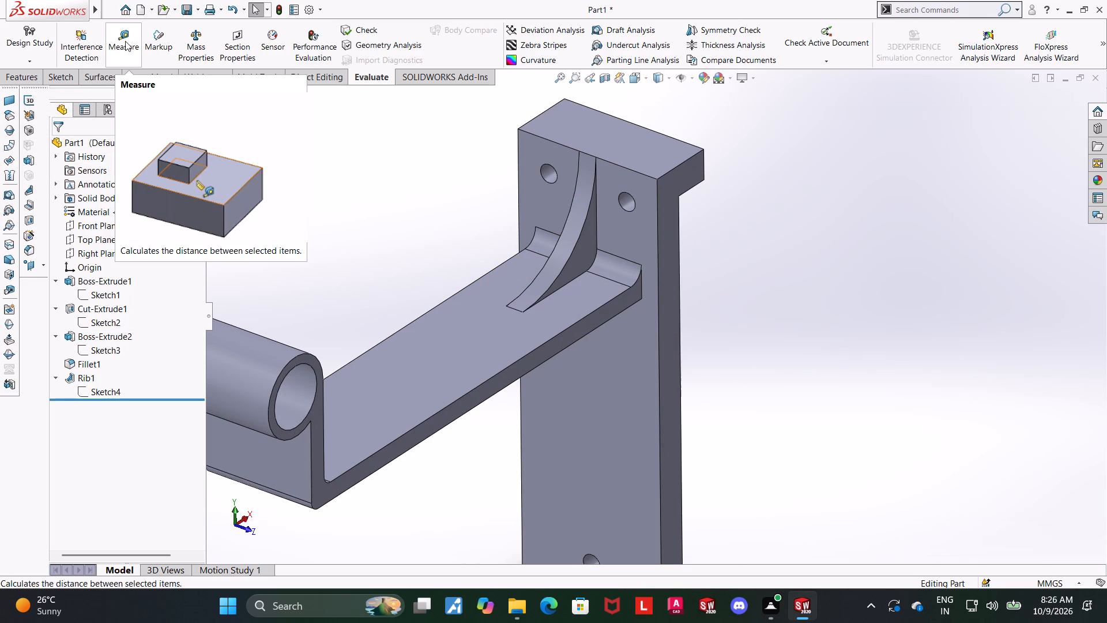
click(125, 41)
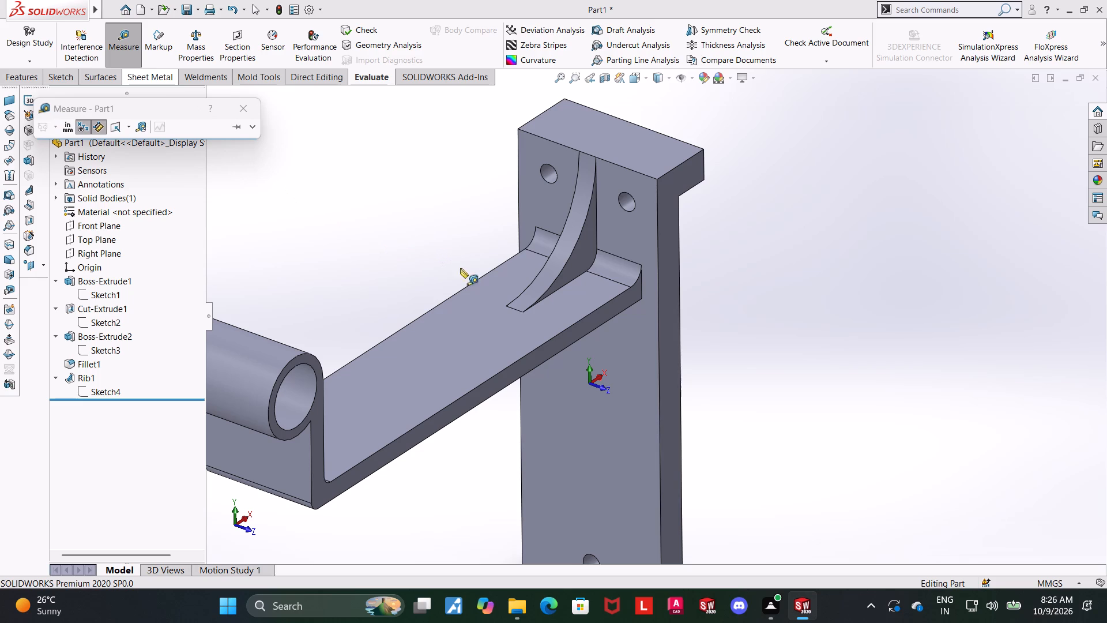
click(571, 280)
click(594, 309)
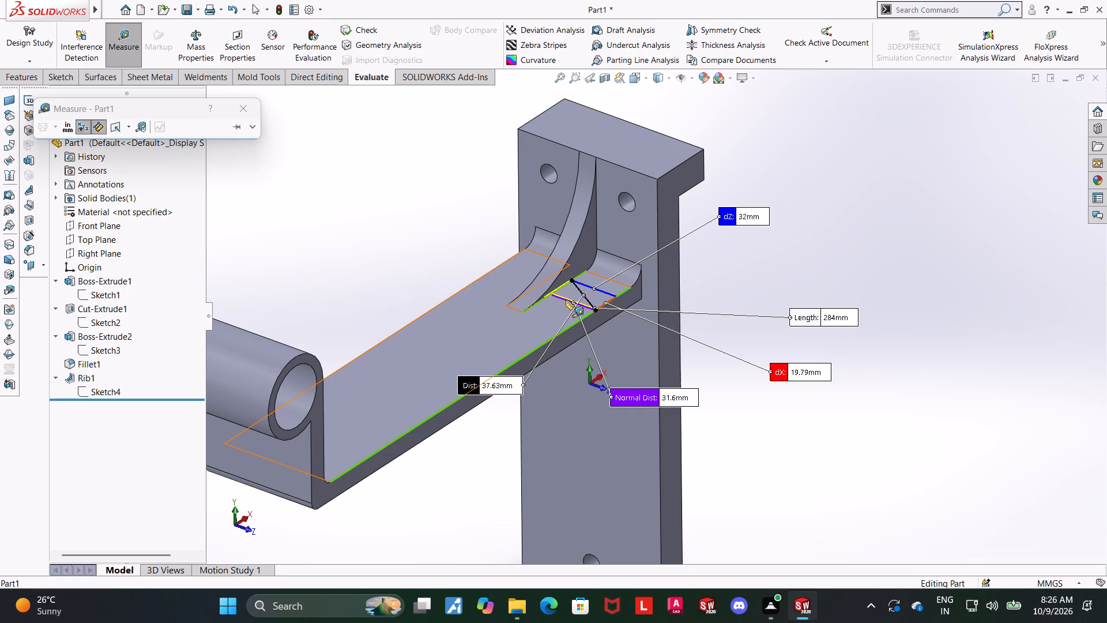
key(Escape)
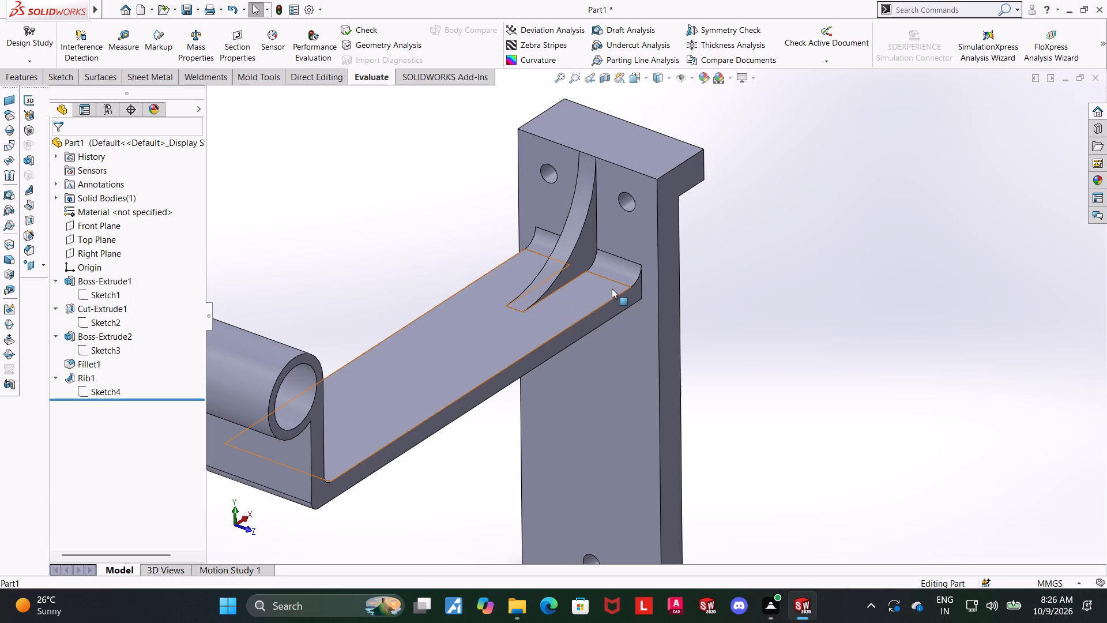
Examine the arm's width relative to the channel and rib from several oblique angles.
scroll(612, 288, up, 1)
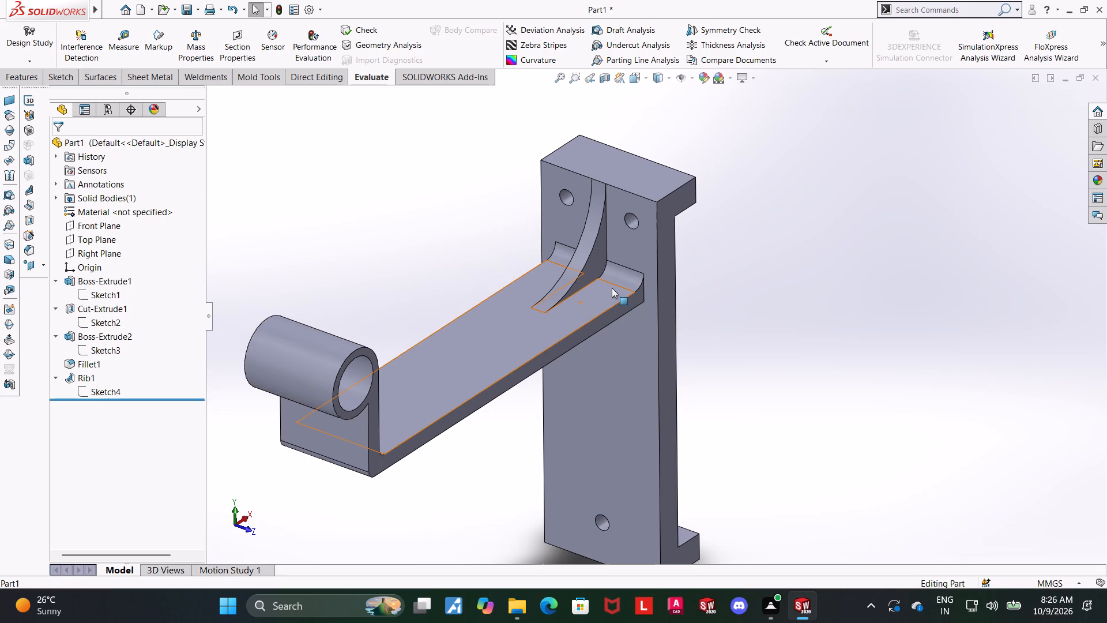
scroll(612, 288, down, 1)
scroll(452, 303, up, 2)
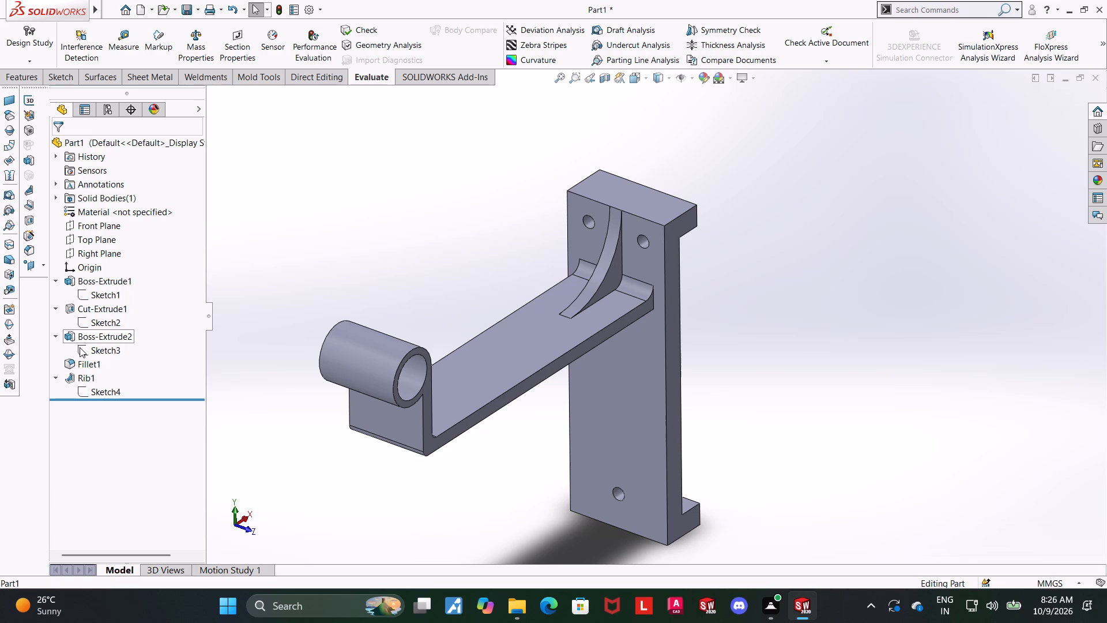
key(Escape)
scroll(553, 295, up, 3)
middle_drag(612, 377, 583, 336)
scroll(583, 336, up, 1)
scroll(589, 335, down, 2)
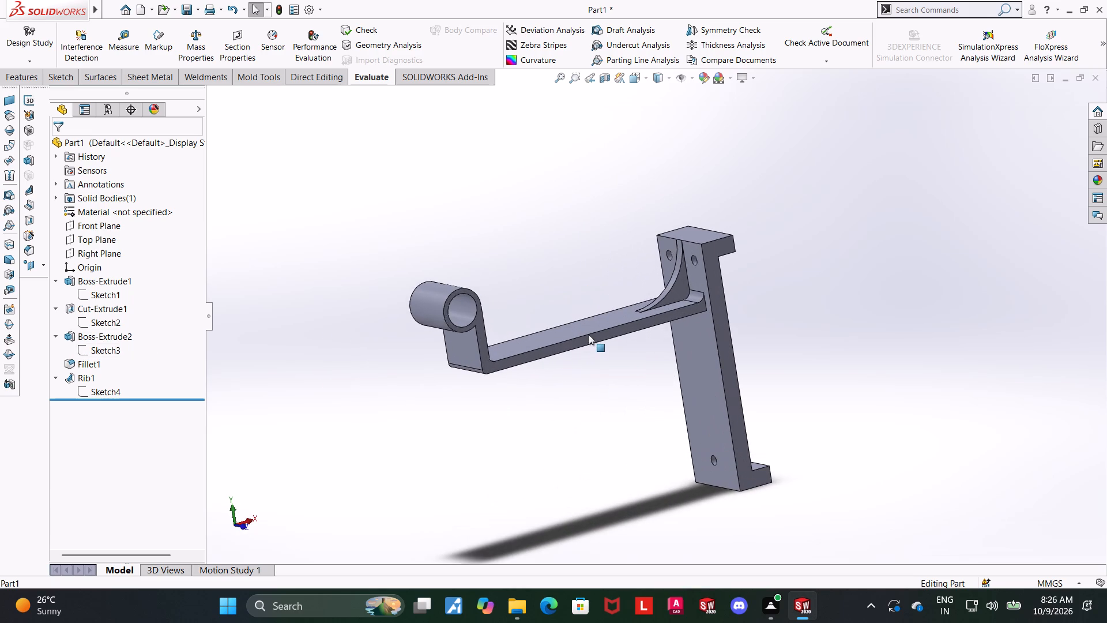
middle_drag(737, 331, 741, 347)
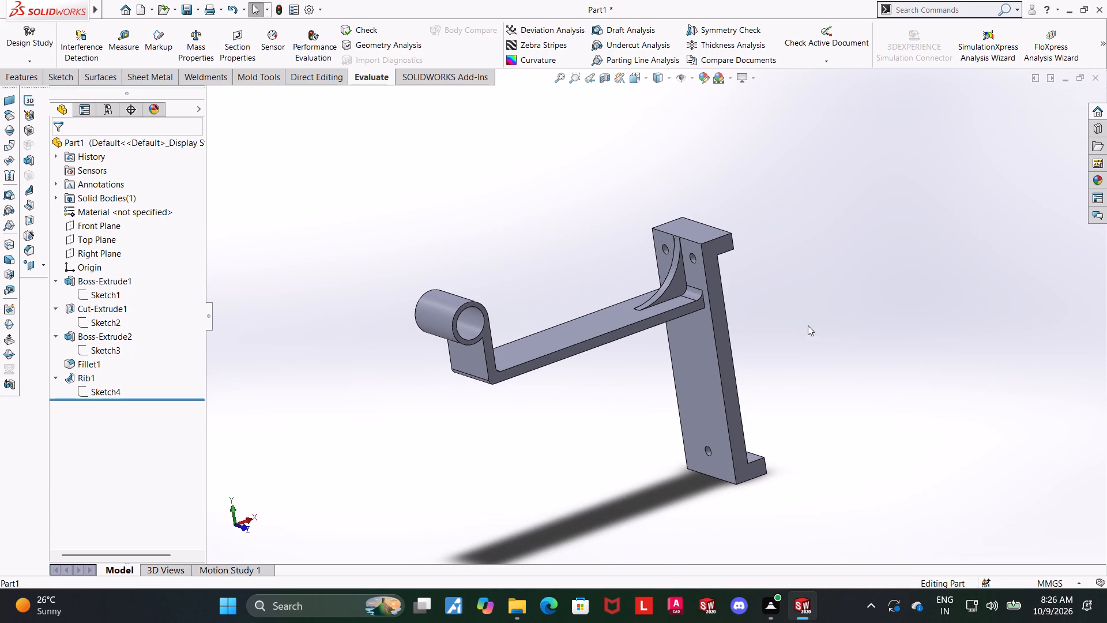
middle_drag(811, 328, 825, 344)
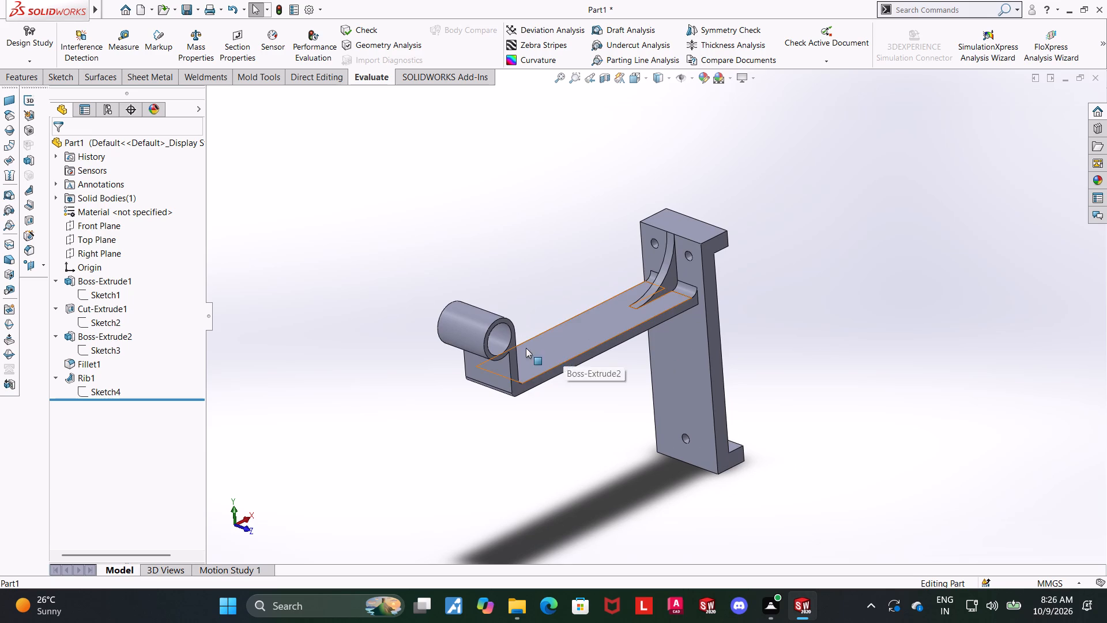
Edit the arm's mid-plane extrusion and set its depth to 100 mm.
click(72, 340)
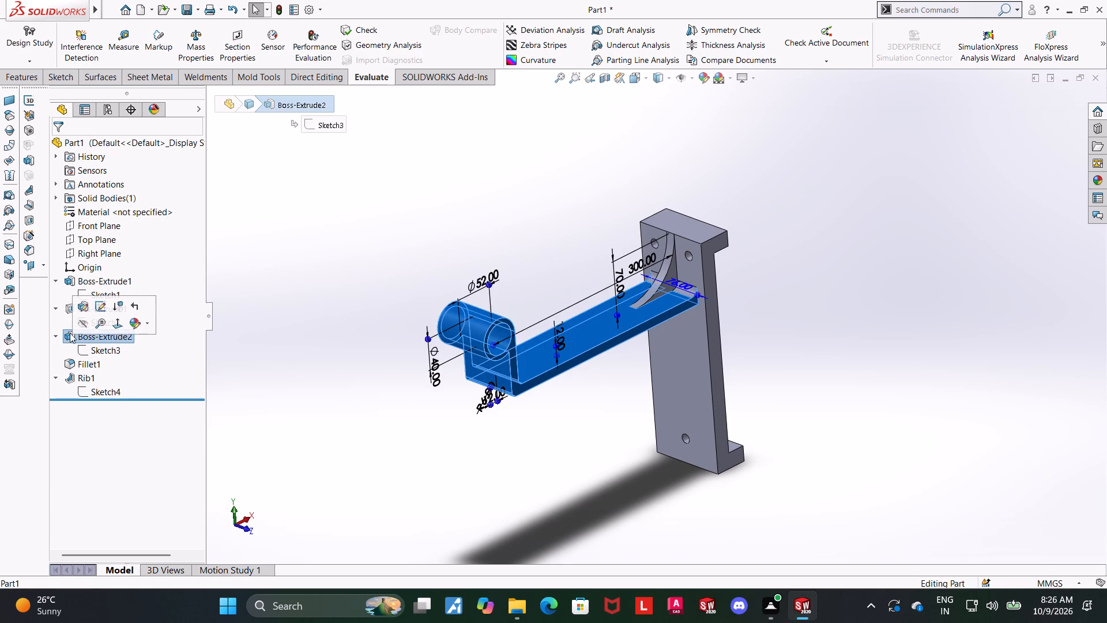
click(81, 308)
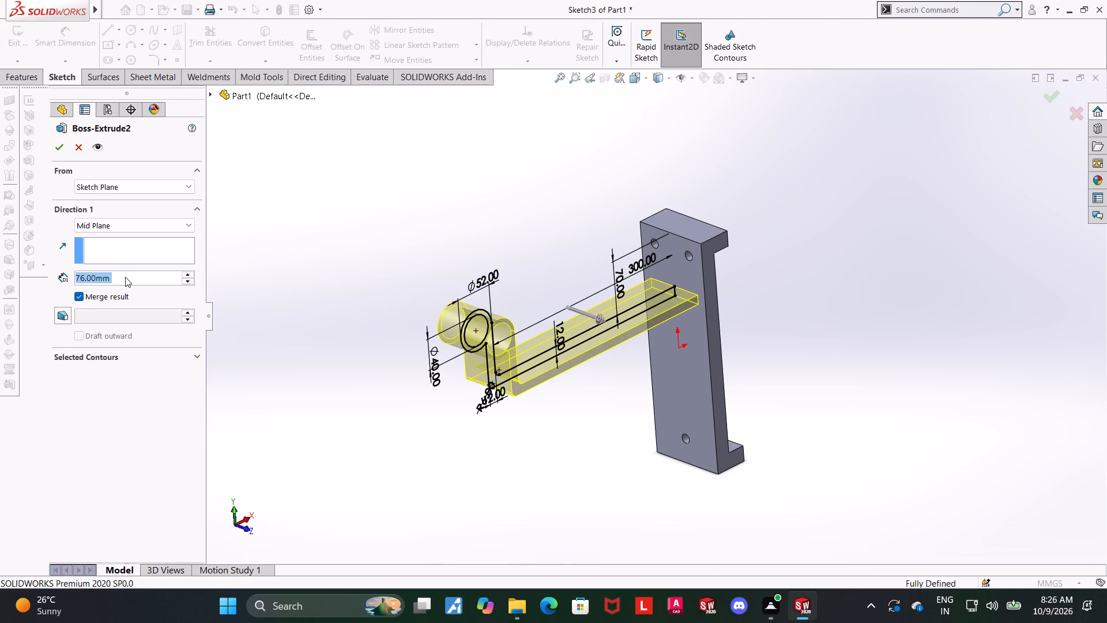
text(100)
key(Return)
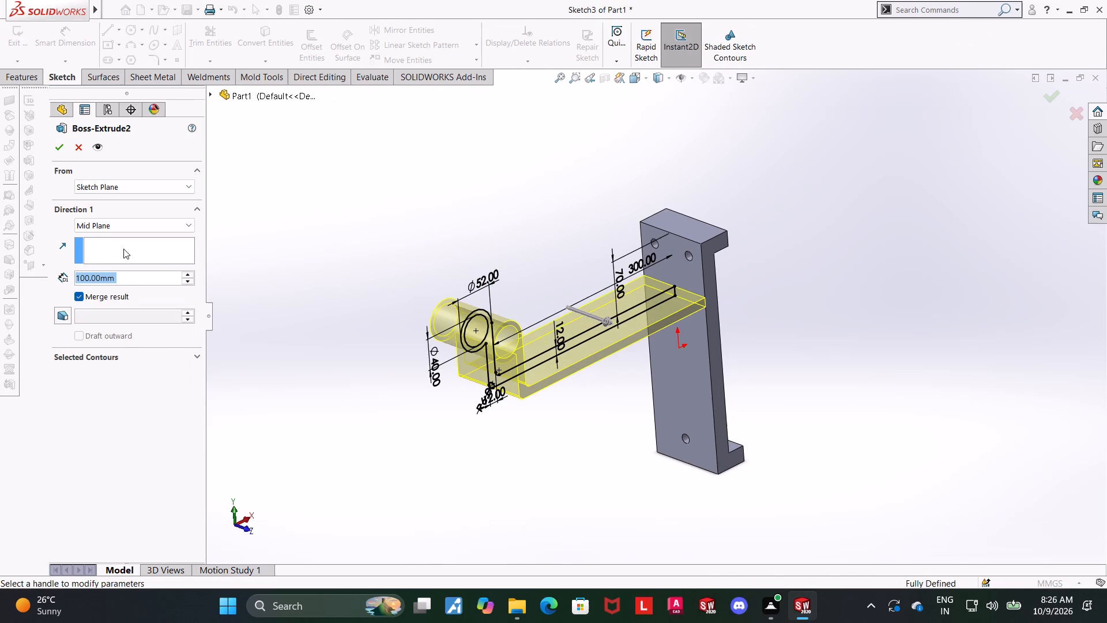
middle_drag(582, 371, 550, 324)
click(637, 79)
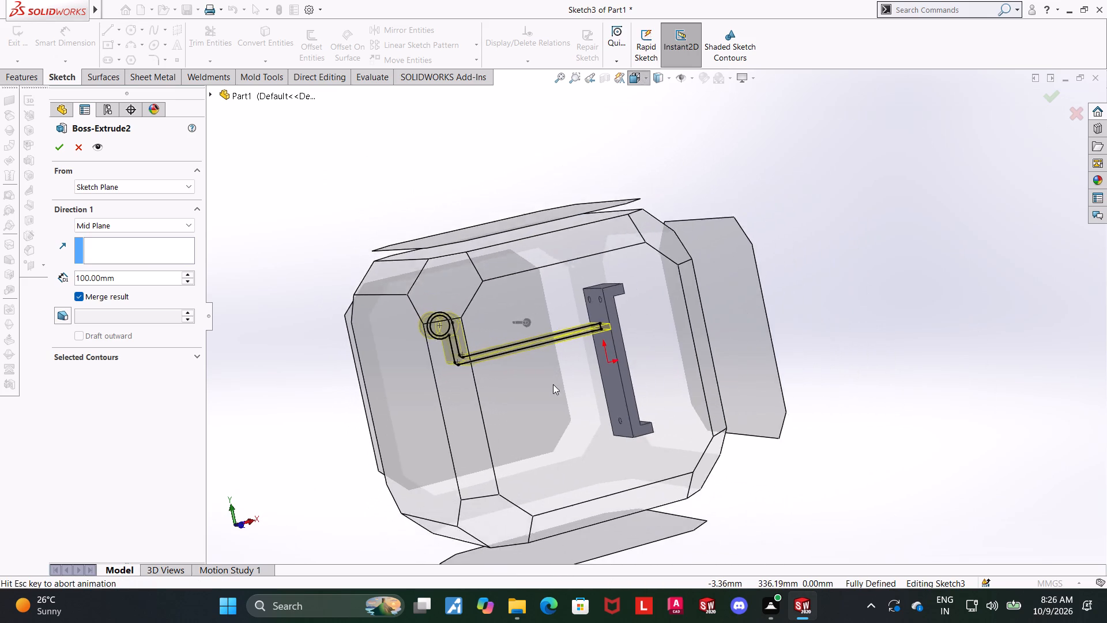
click(551, 386)
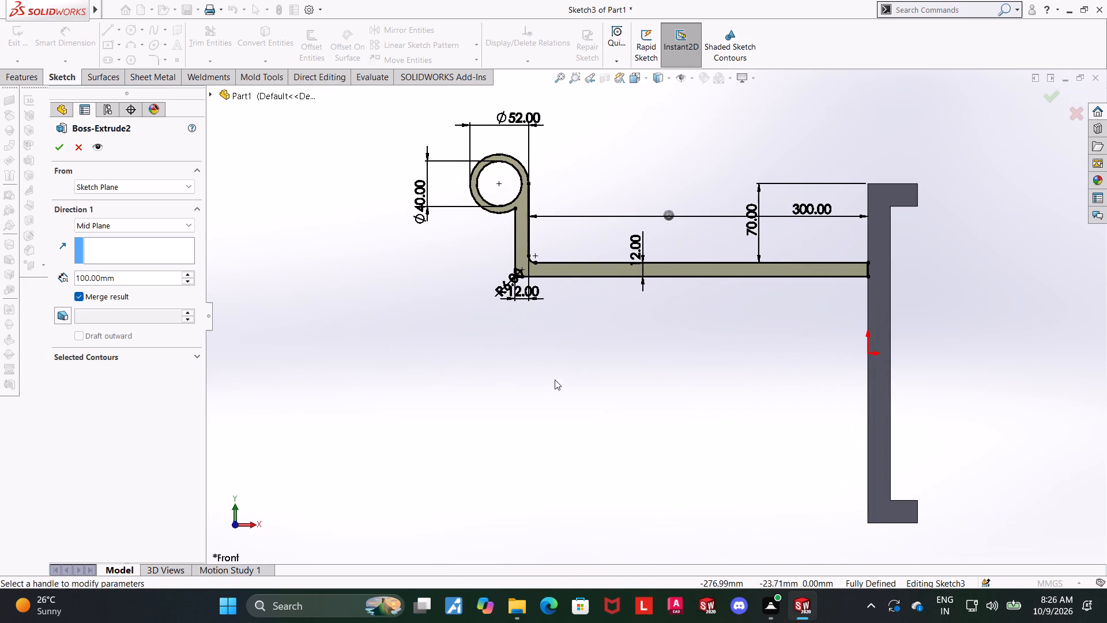
click(53, 150)
Open the arm's profile sketch for editing and view it face-on, focusing on the ring end.
scroll(649, 288, up, 4)
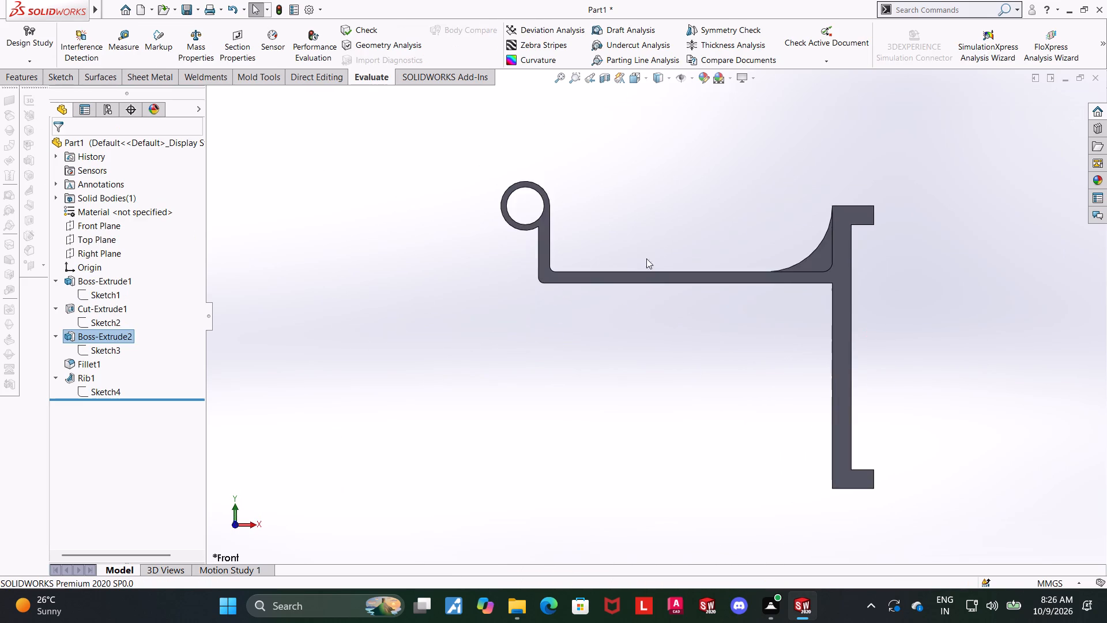
middle_drag(658, 265, 700, 331)
scroll(778, 271, down, 2)
middle_drag(746, 317, 736, 303)
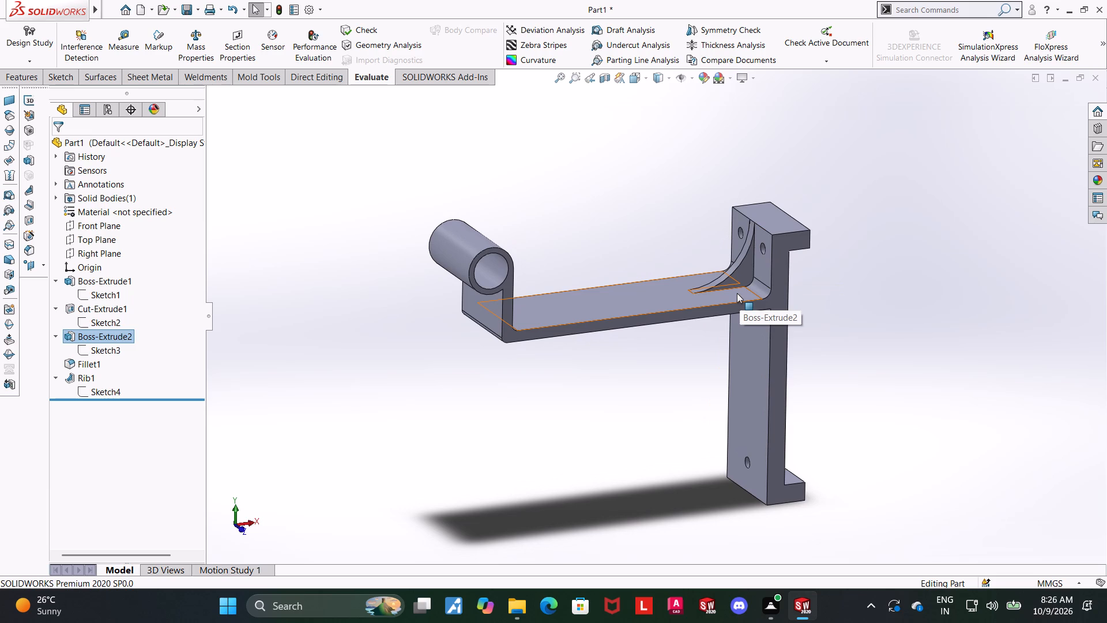
click(88, 347)
click(97, 318)
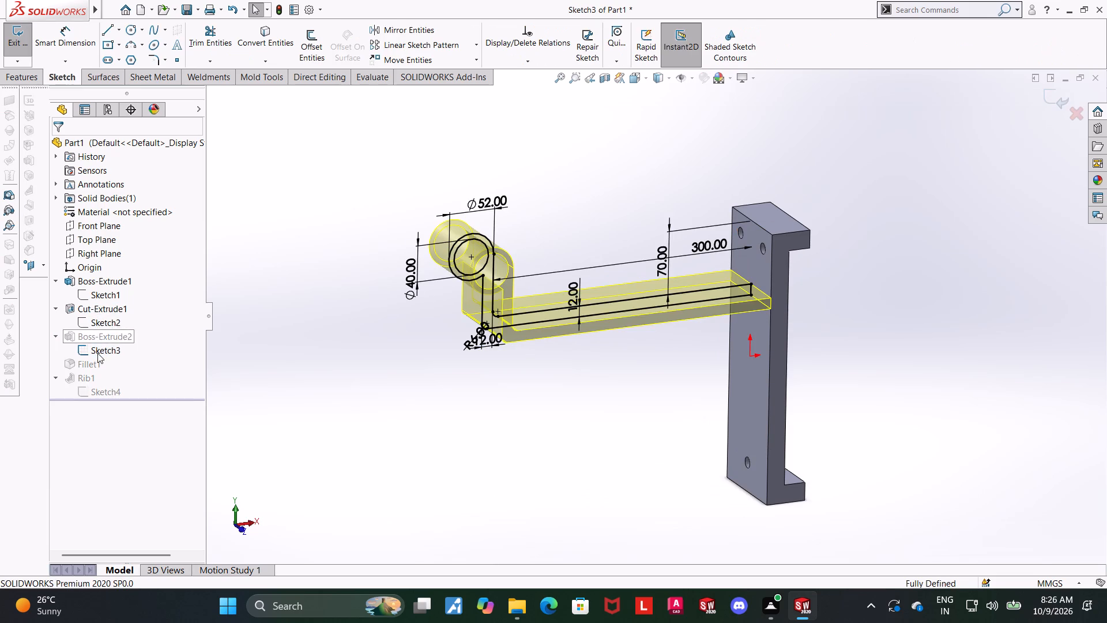
click(97, 353)
click(130, 335)
scroll(729, 194, down, 2)
scroll(569, 192, down, 1)
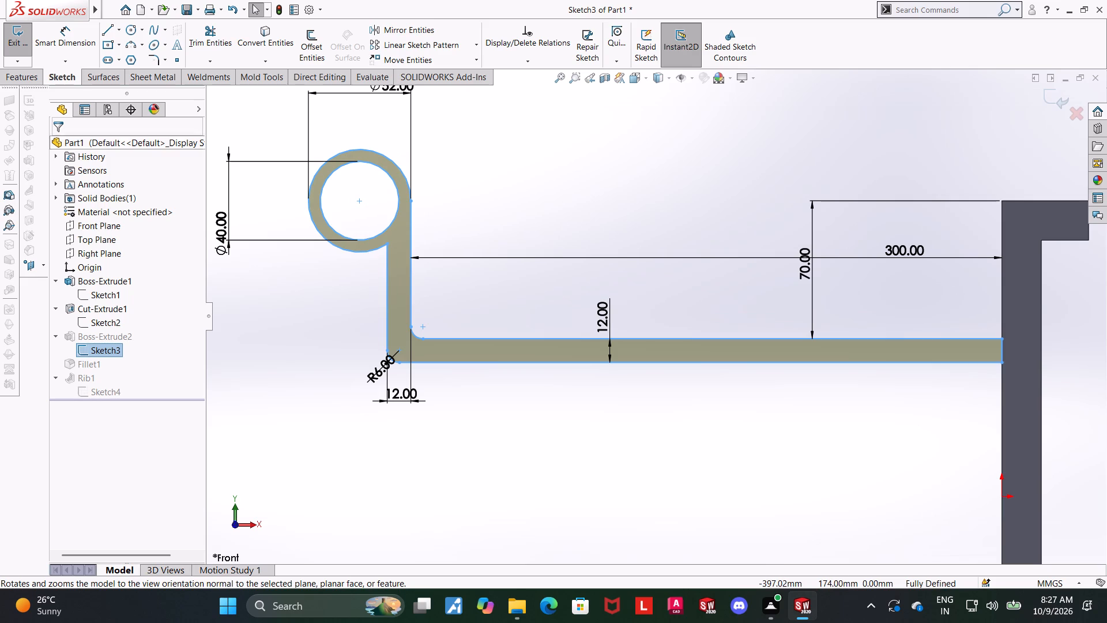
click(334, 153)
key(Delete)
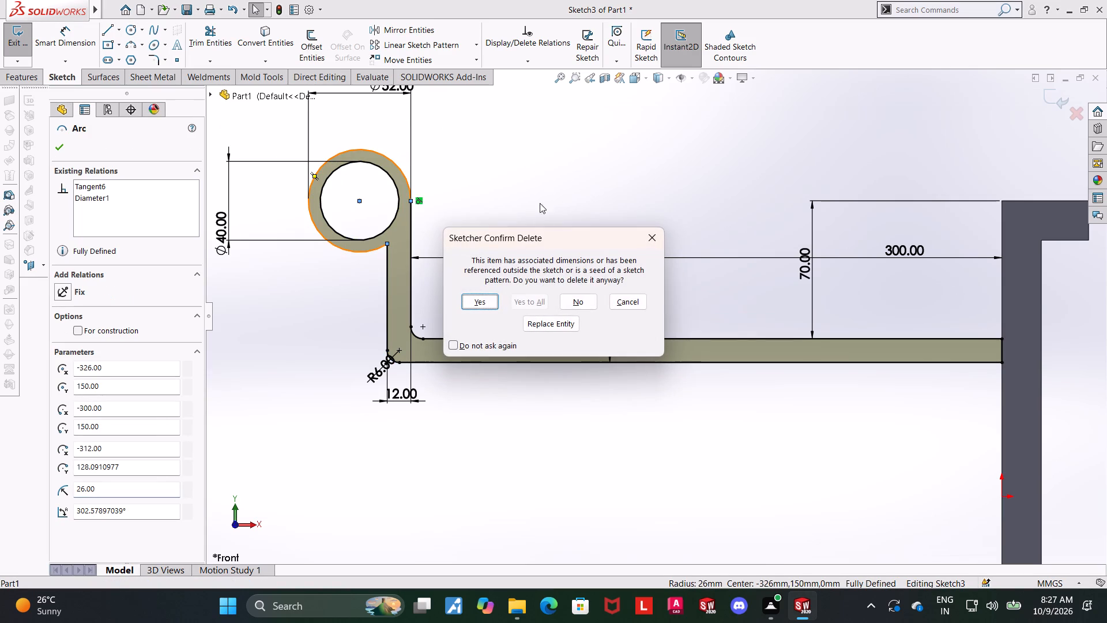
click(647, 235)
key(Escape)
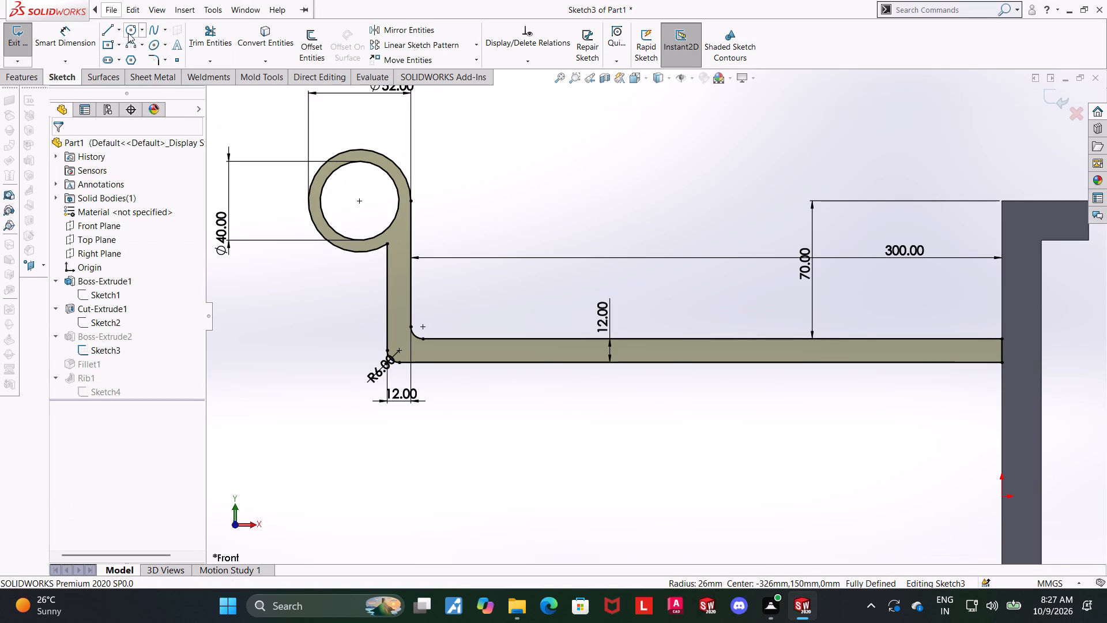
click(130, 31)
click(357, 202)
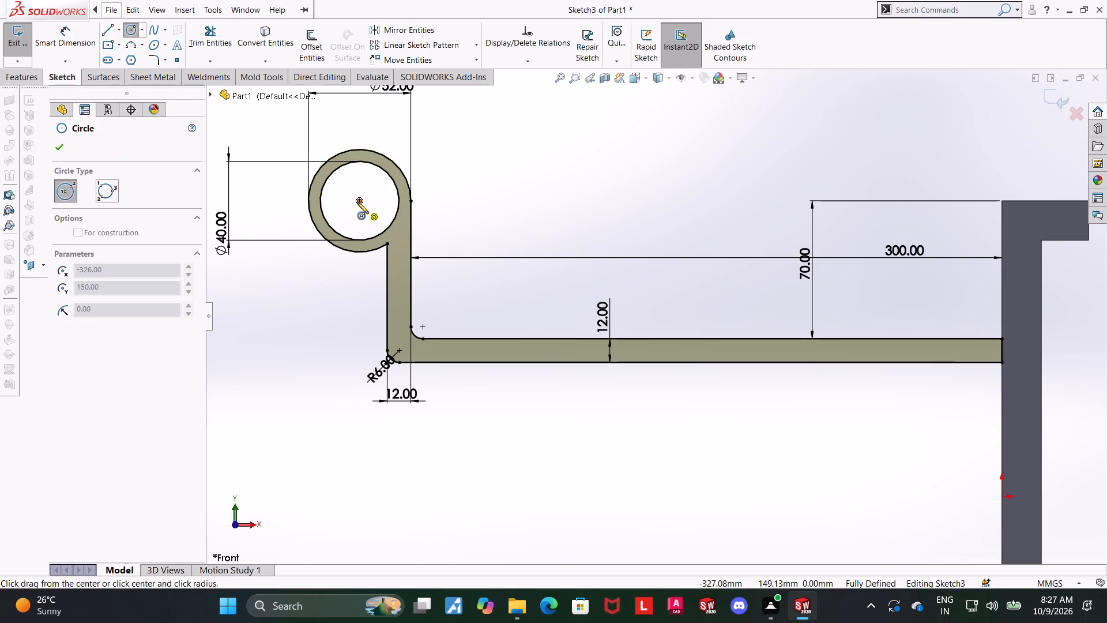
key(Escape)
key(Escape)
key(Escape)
Draw a three-point arc between the upper ends of the upright's two edges to complete the ring's outer circle.
click(128, 44)
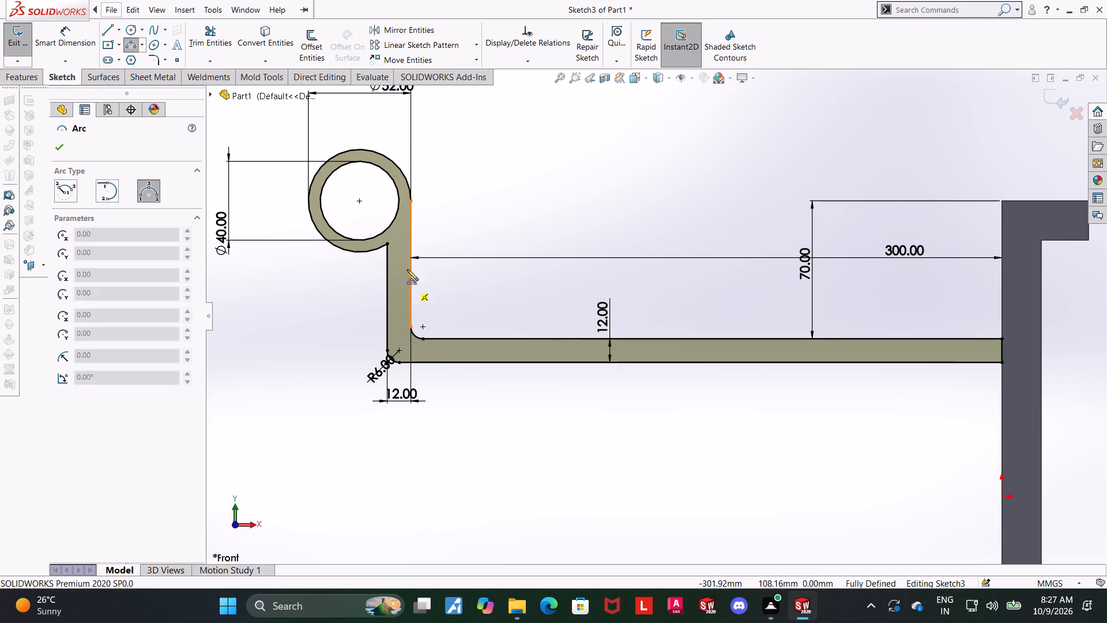
click(386, 242)
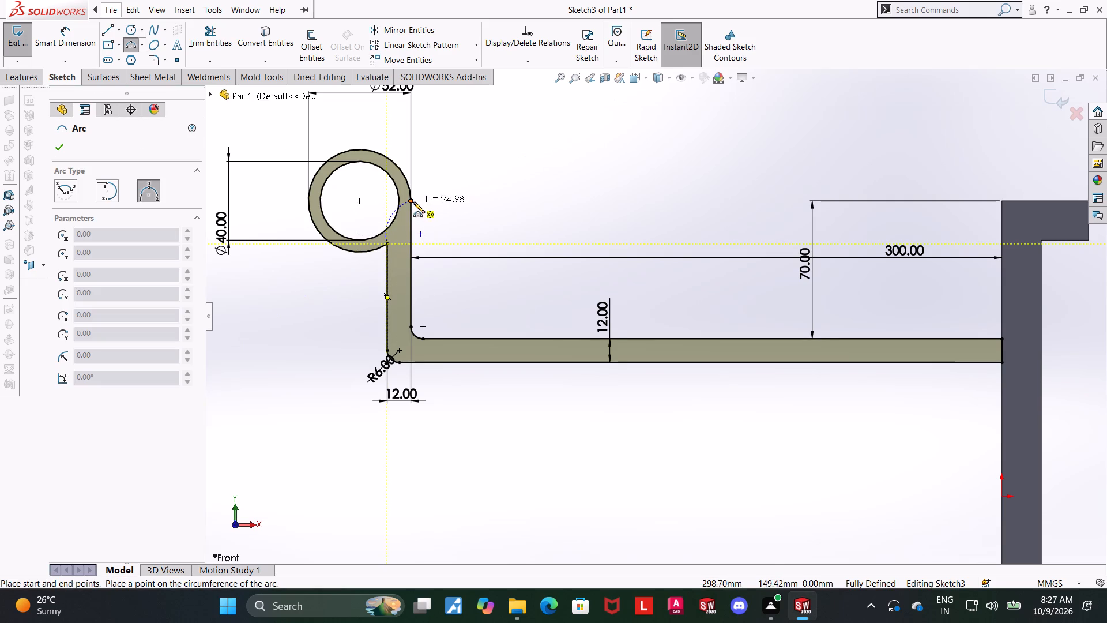
click(413, 202)
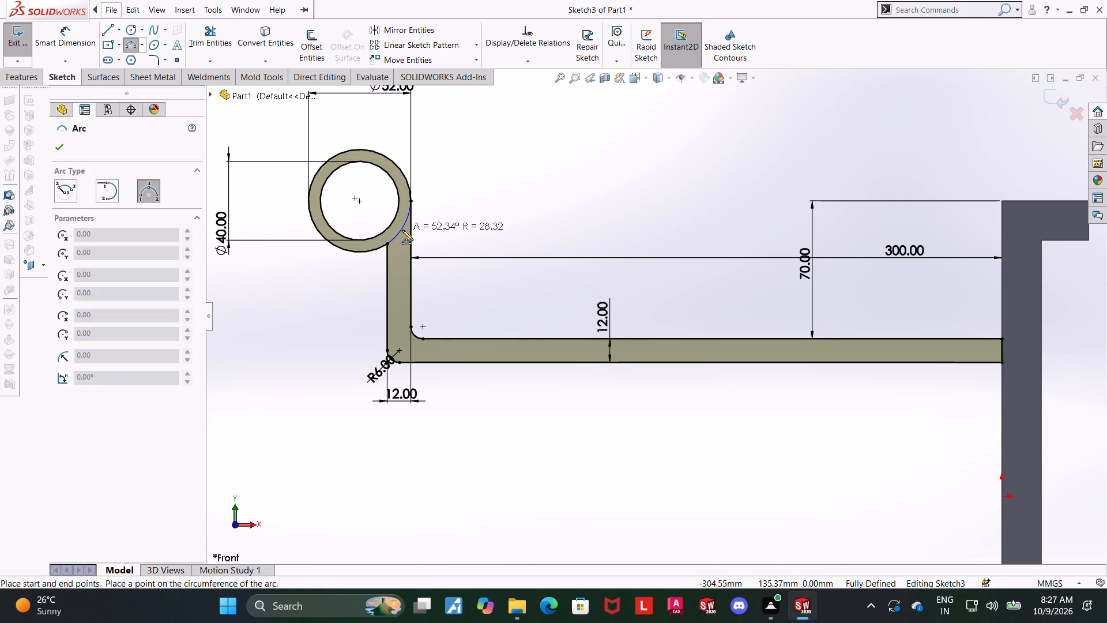
click(402, 230)
key(Escape)
key(Escape)
Add a coradial relation between the new arc and the ring's existing outer arc.
click(401, 231)
ctrl+click(373, 249)
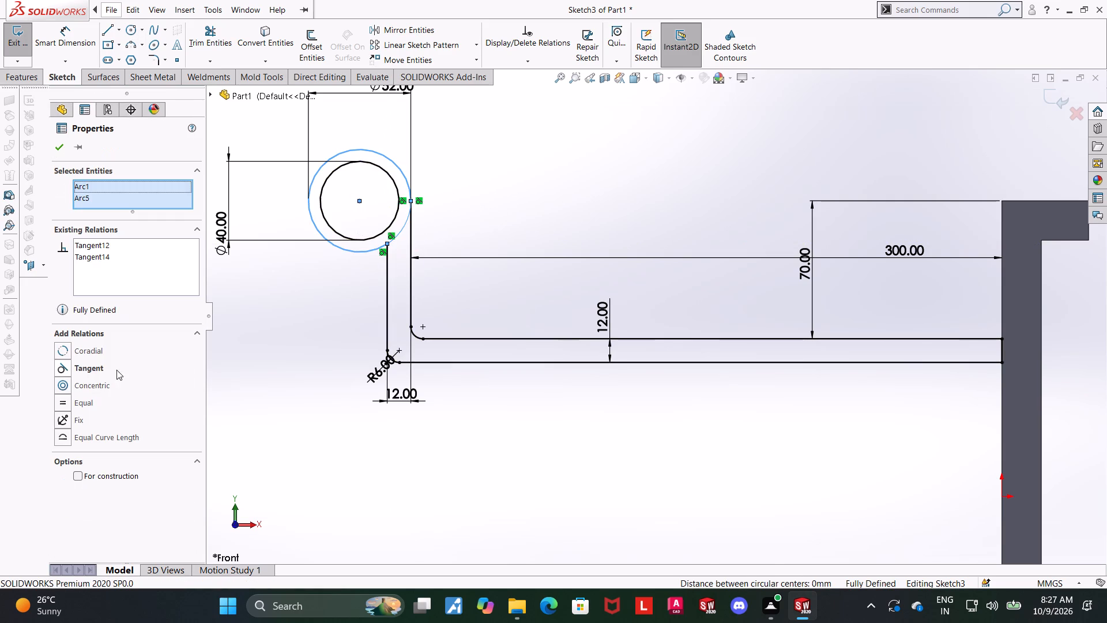
click(62, 351)
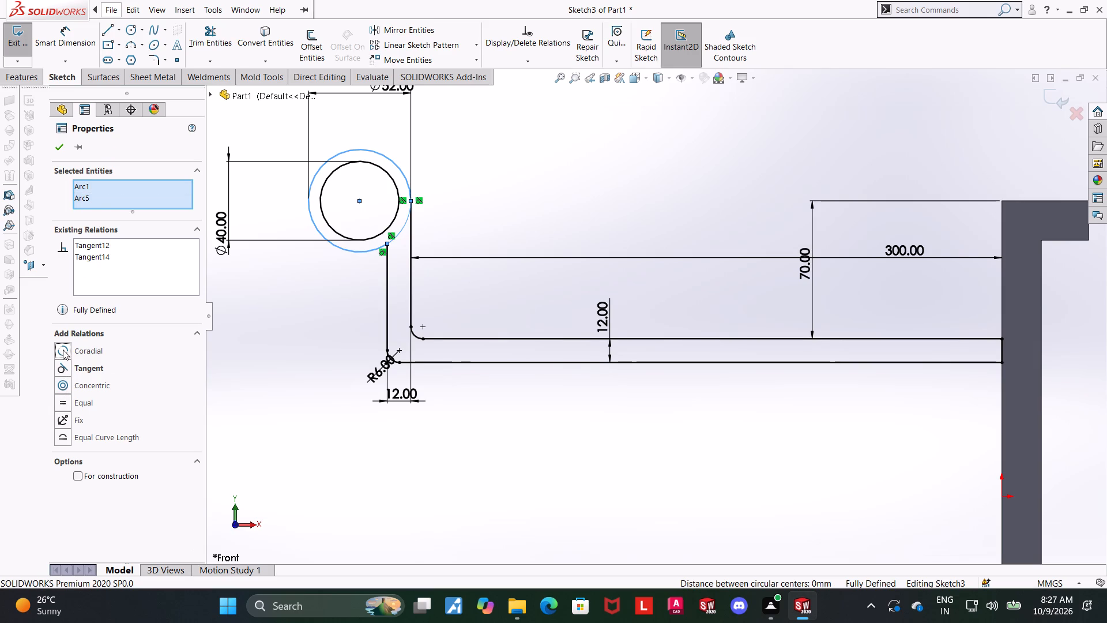
key(Escape)
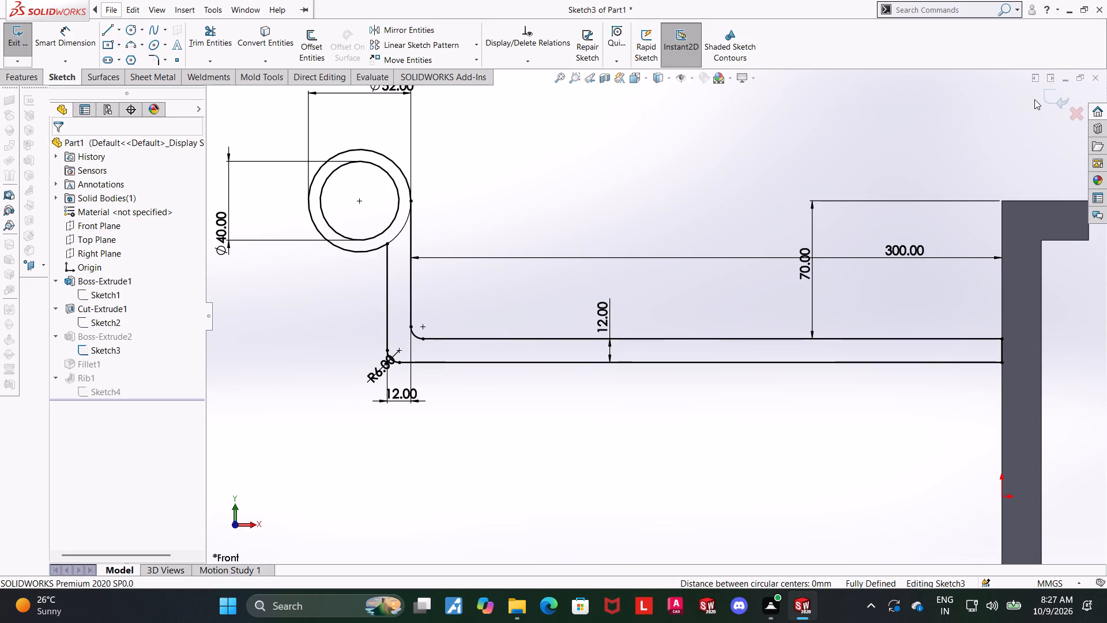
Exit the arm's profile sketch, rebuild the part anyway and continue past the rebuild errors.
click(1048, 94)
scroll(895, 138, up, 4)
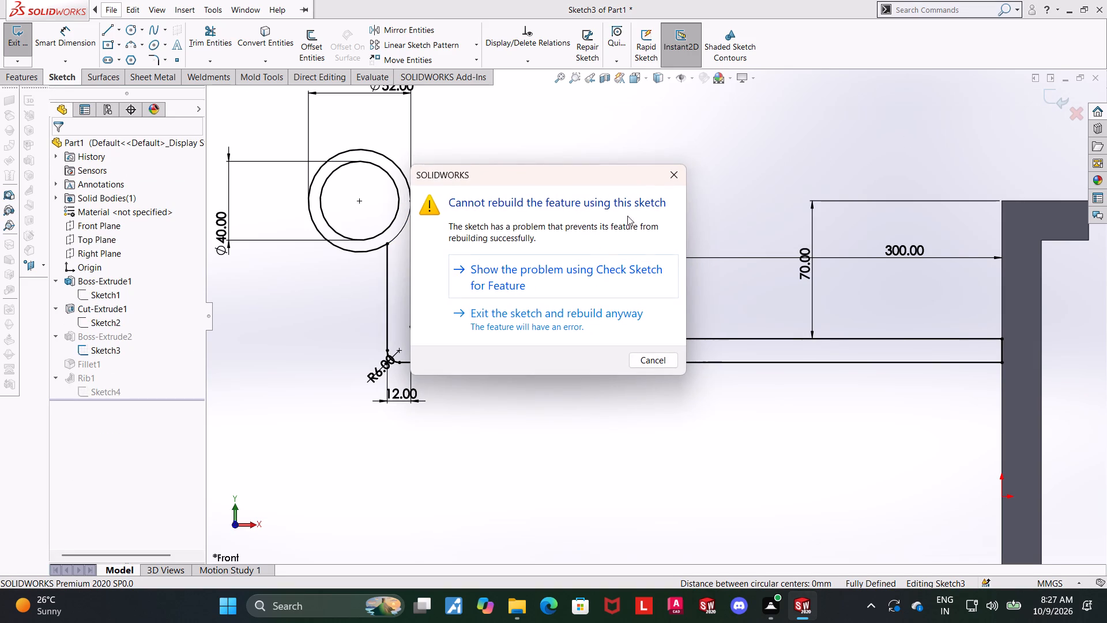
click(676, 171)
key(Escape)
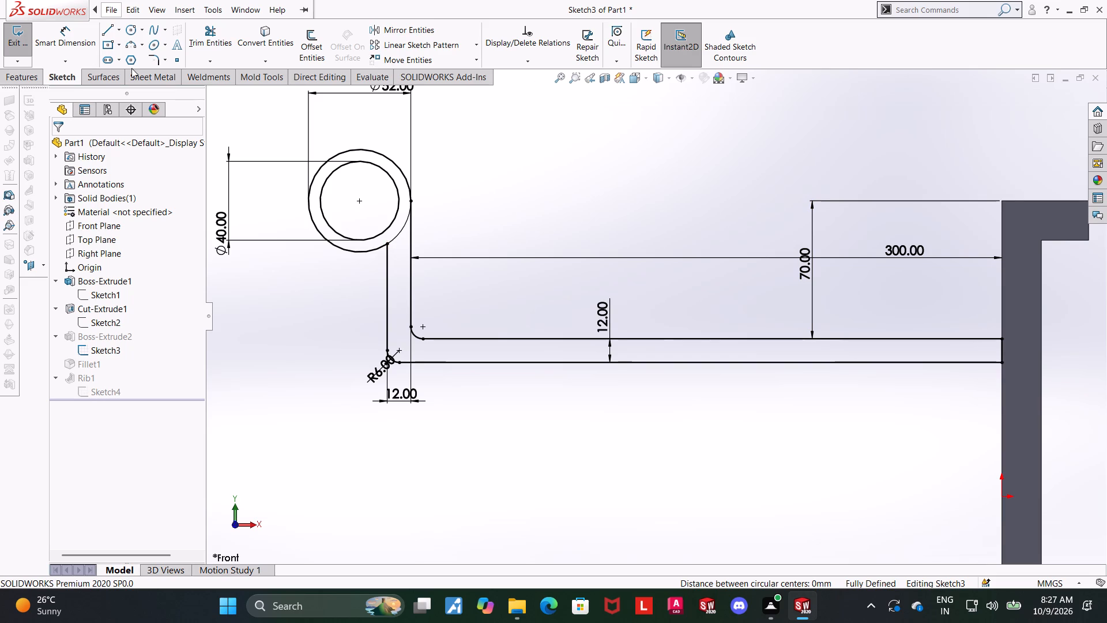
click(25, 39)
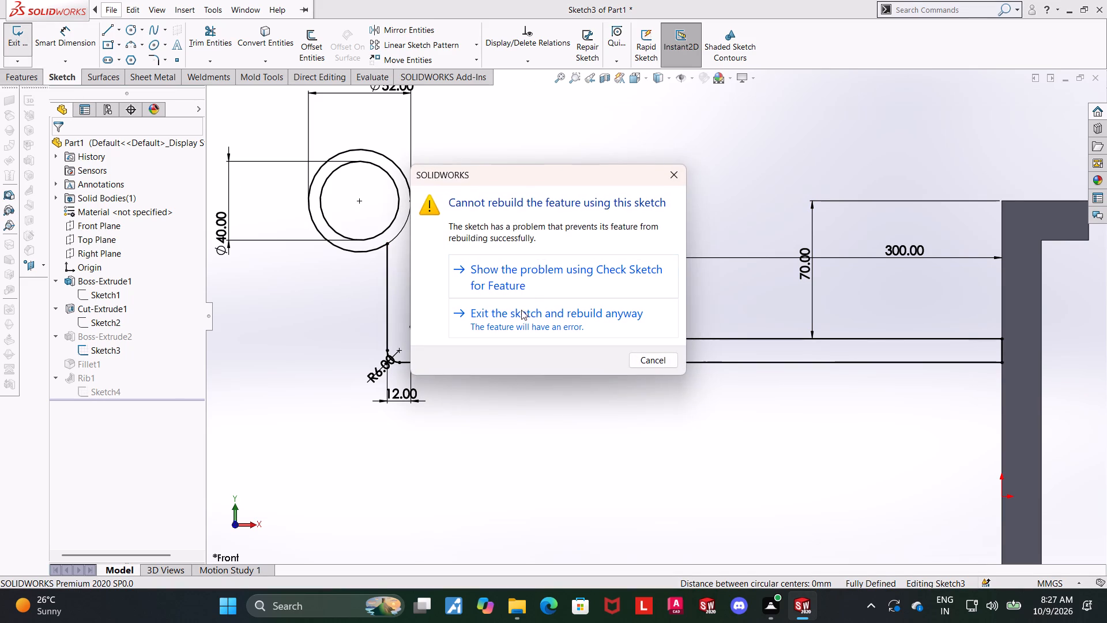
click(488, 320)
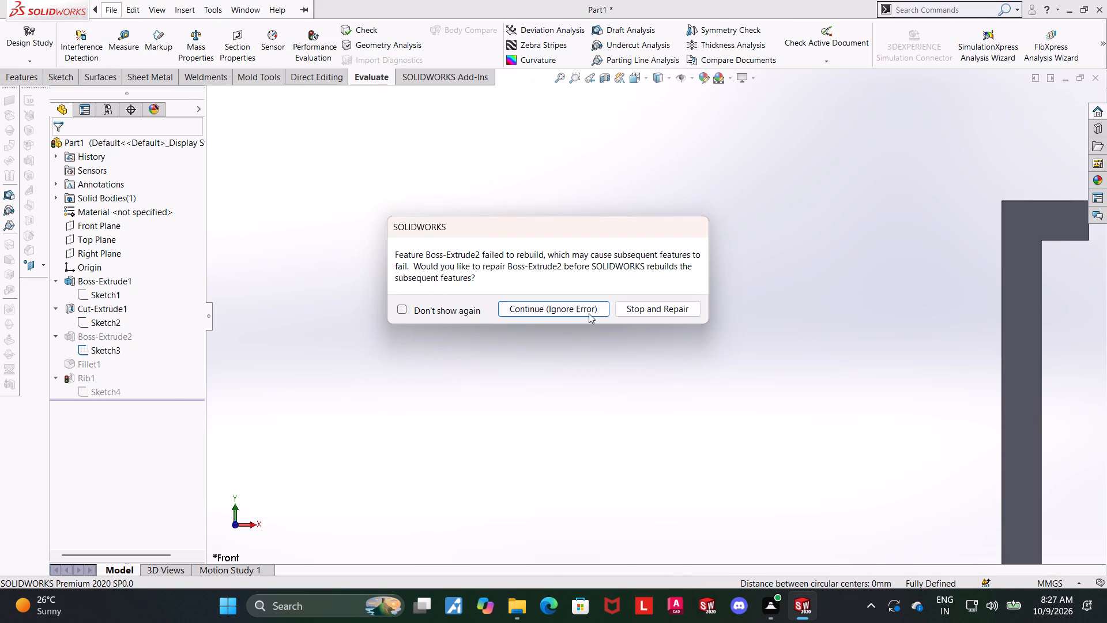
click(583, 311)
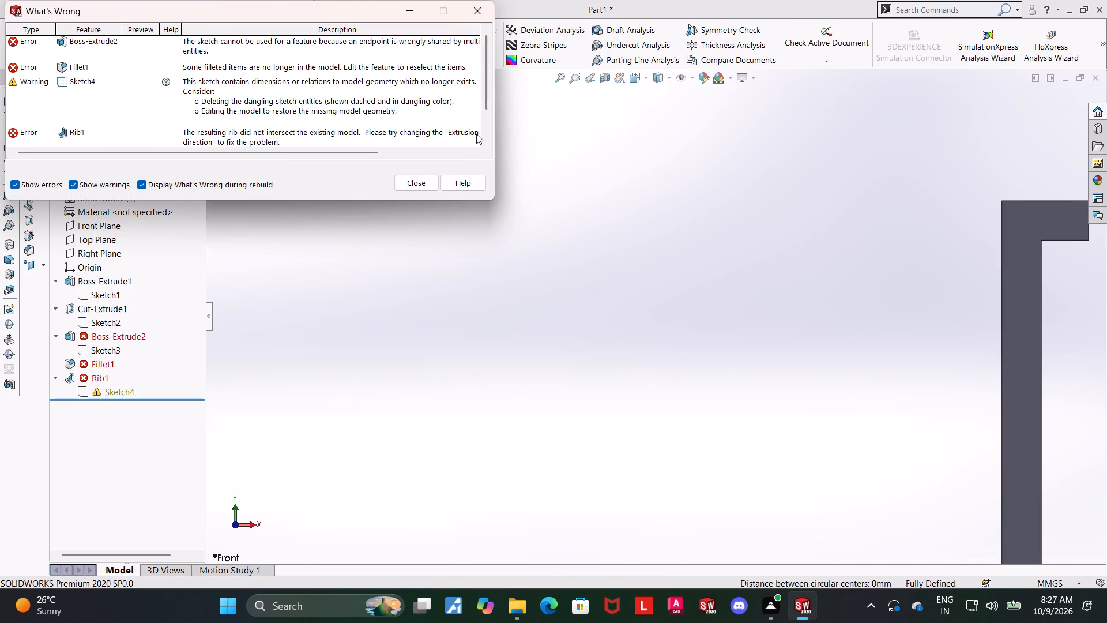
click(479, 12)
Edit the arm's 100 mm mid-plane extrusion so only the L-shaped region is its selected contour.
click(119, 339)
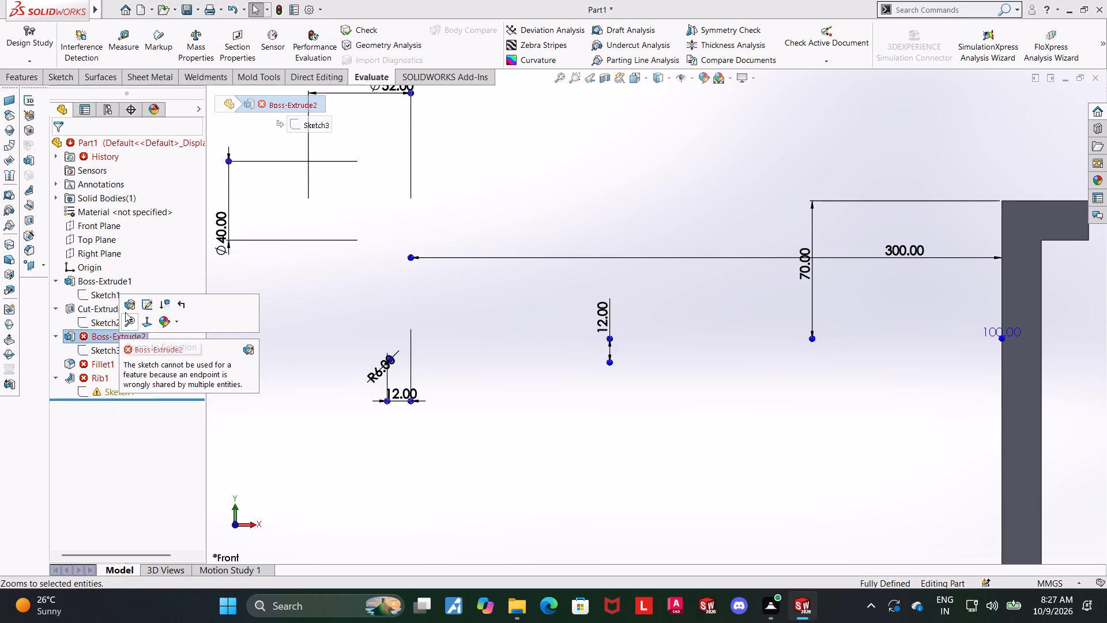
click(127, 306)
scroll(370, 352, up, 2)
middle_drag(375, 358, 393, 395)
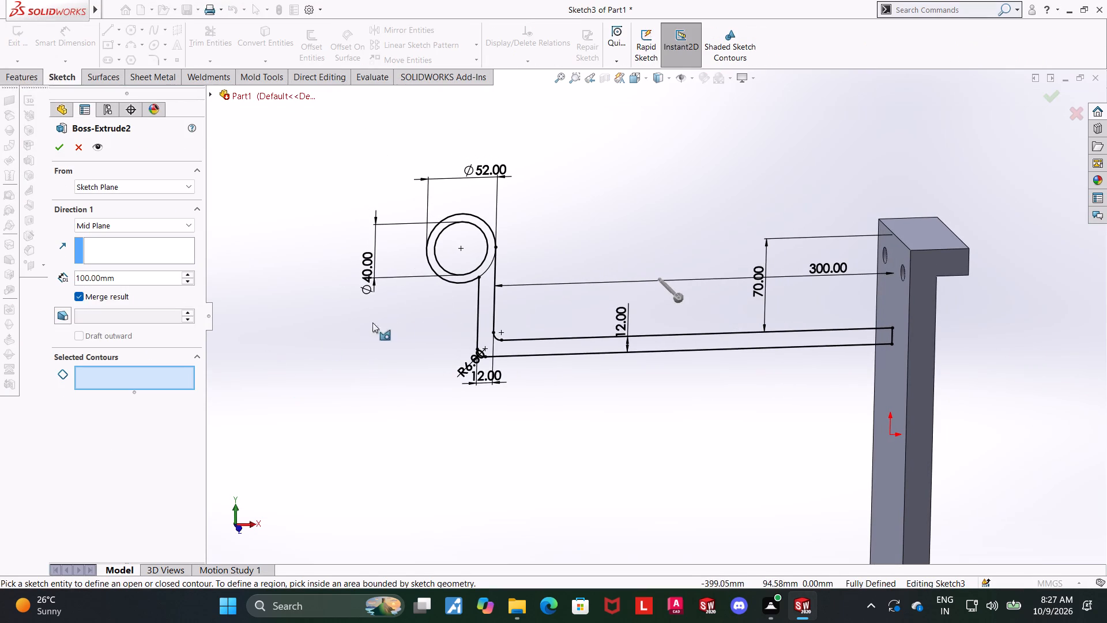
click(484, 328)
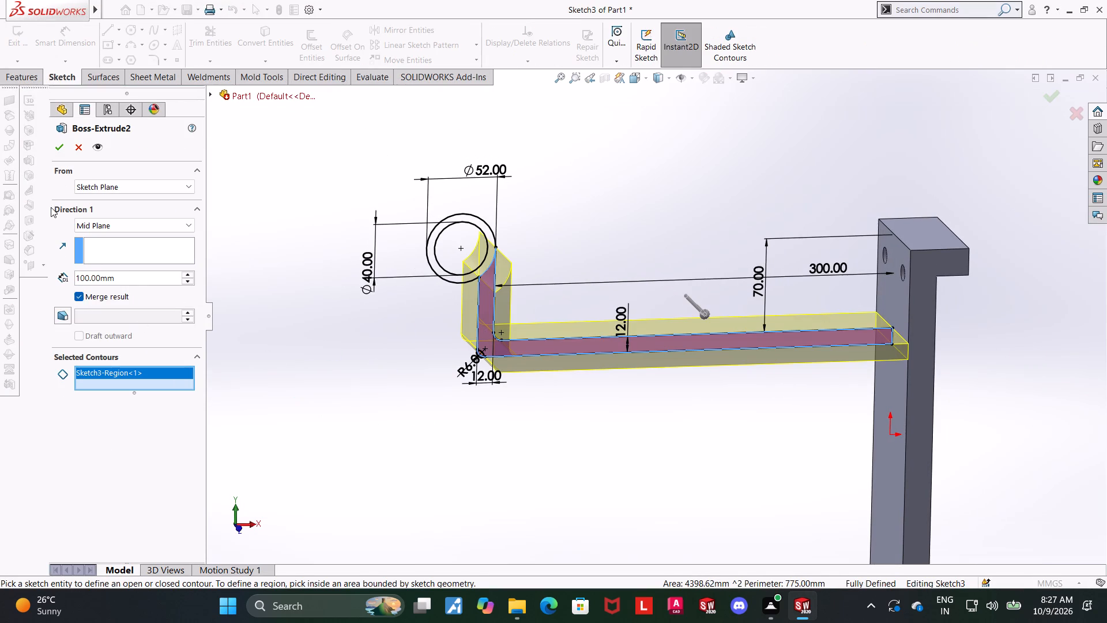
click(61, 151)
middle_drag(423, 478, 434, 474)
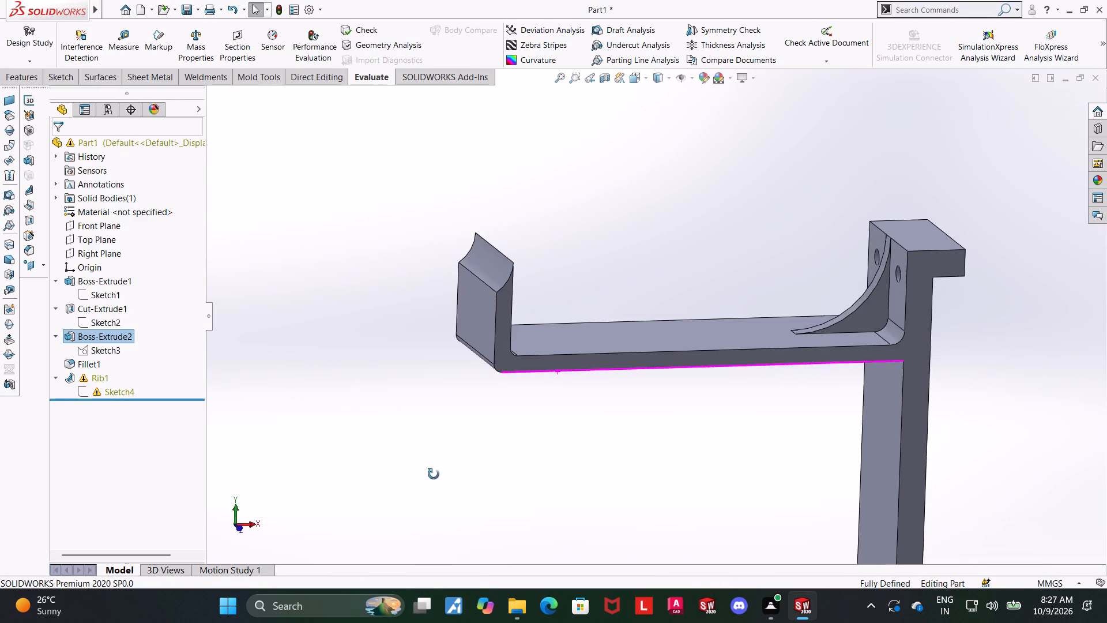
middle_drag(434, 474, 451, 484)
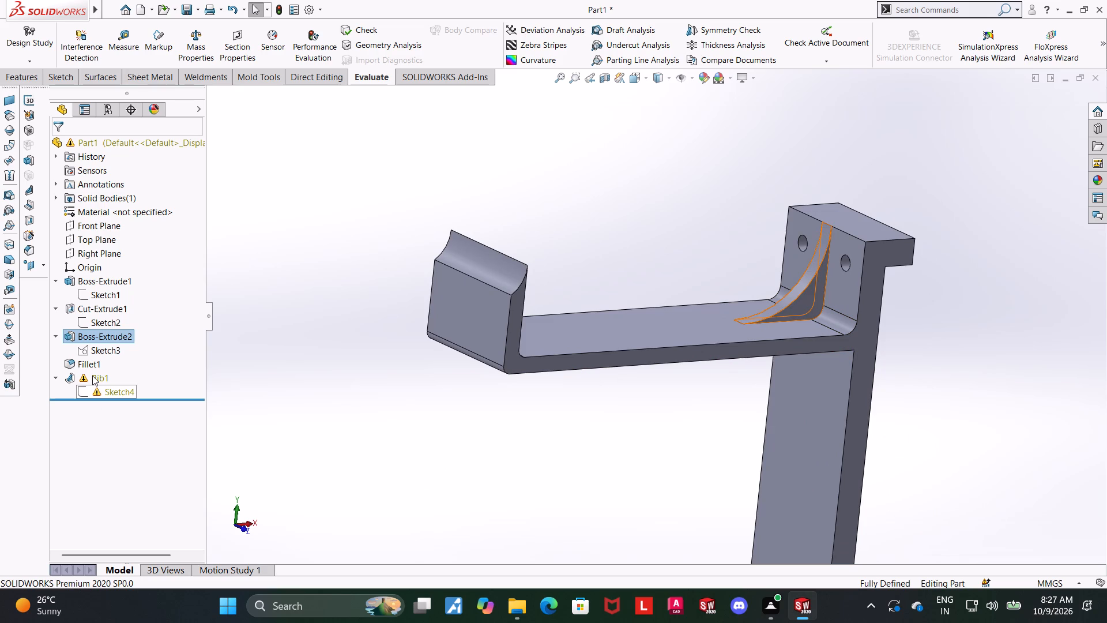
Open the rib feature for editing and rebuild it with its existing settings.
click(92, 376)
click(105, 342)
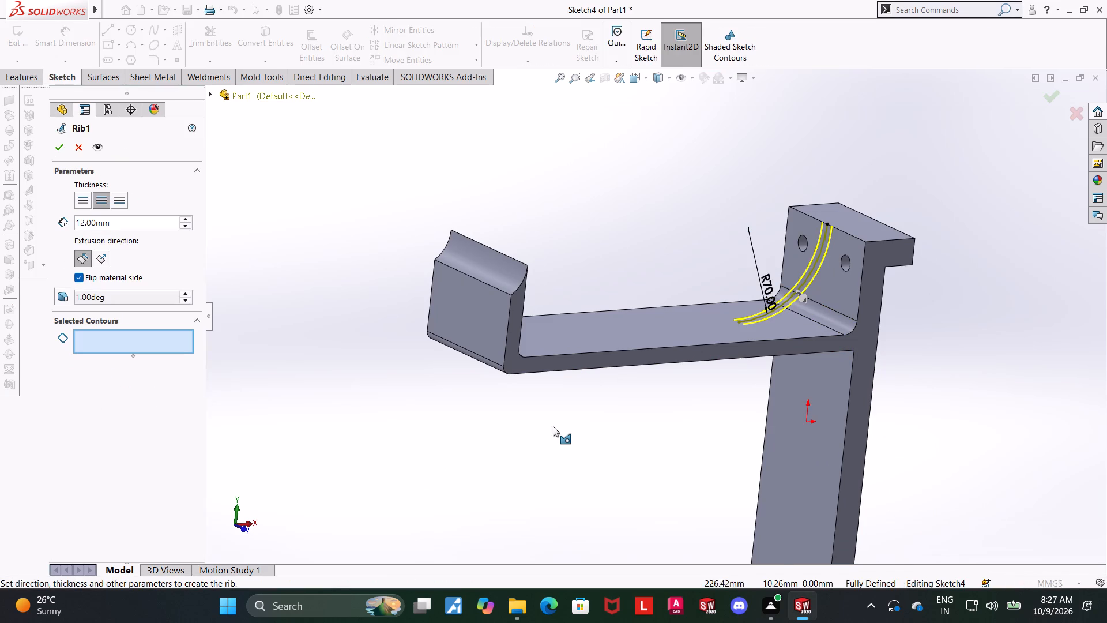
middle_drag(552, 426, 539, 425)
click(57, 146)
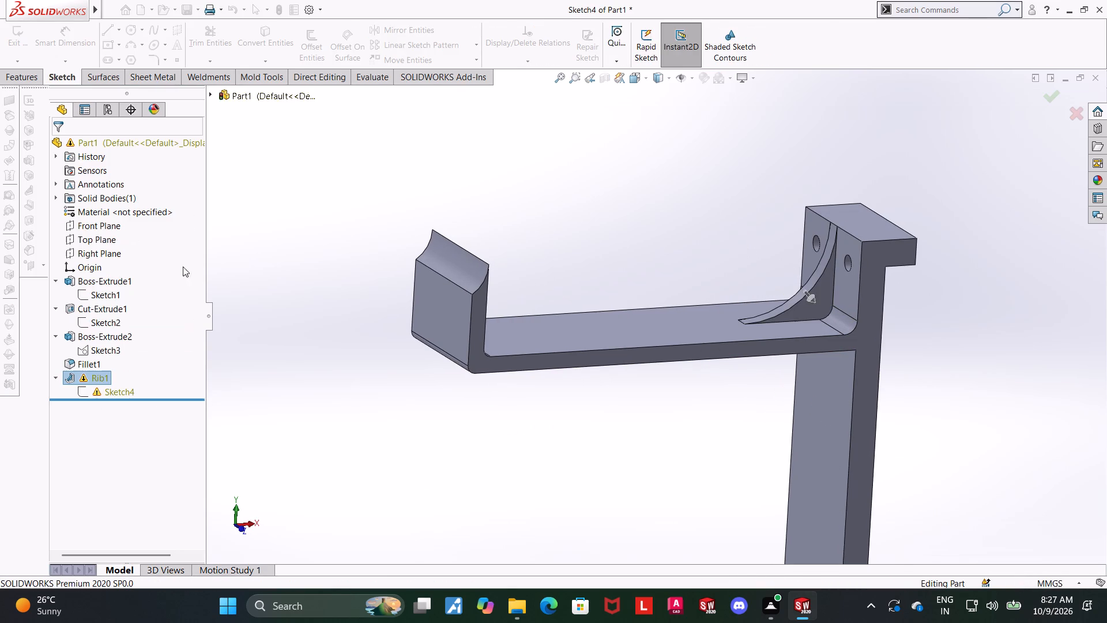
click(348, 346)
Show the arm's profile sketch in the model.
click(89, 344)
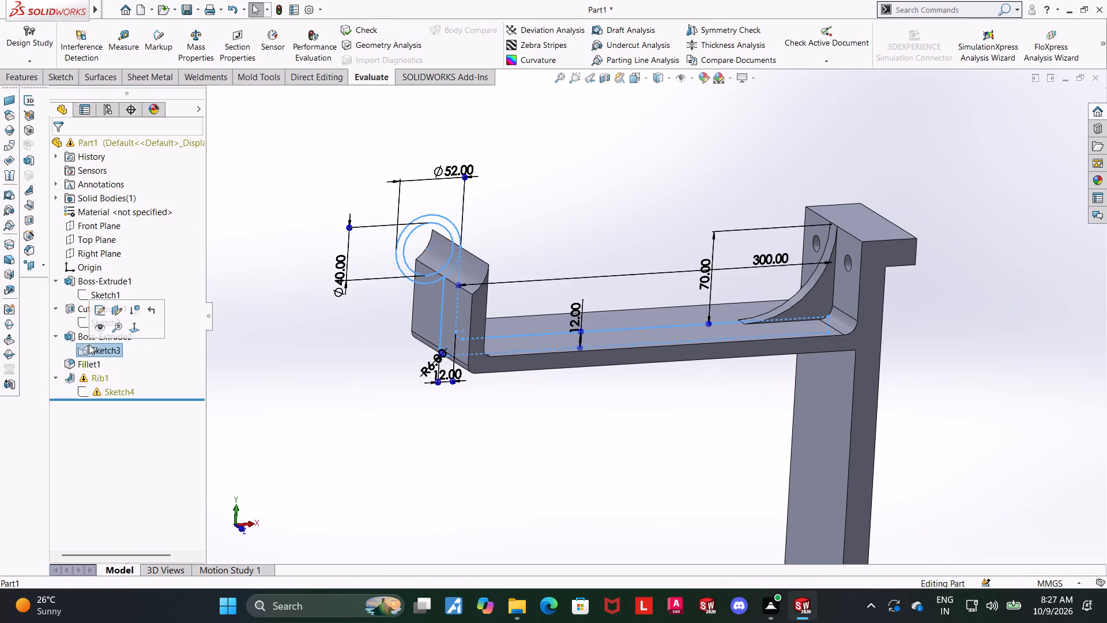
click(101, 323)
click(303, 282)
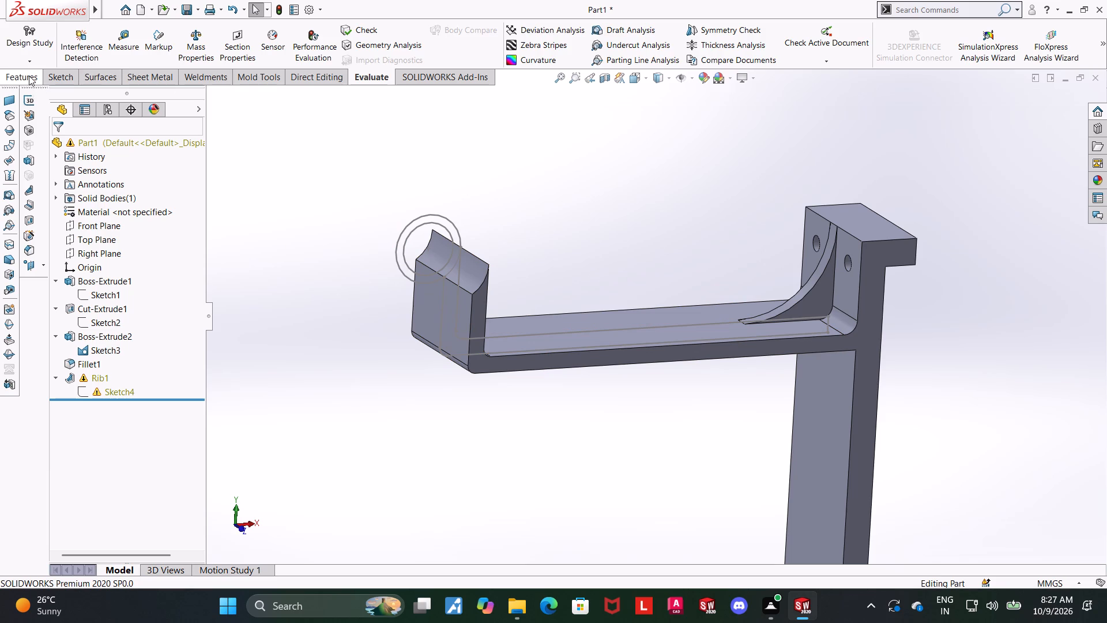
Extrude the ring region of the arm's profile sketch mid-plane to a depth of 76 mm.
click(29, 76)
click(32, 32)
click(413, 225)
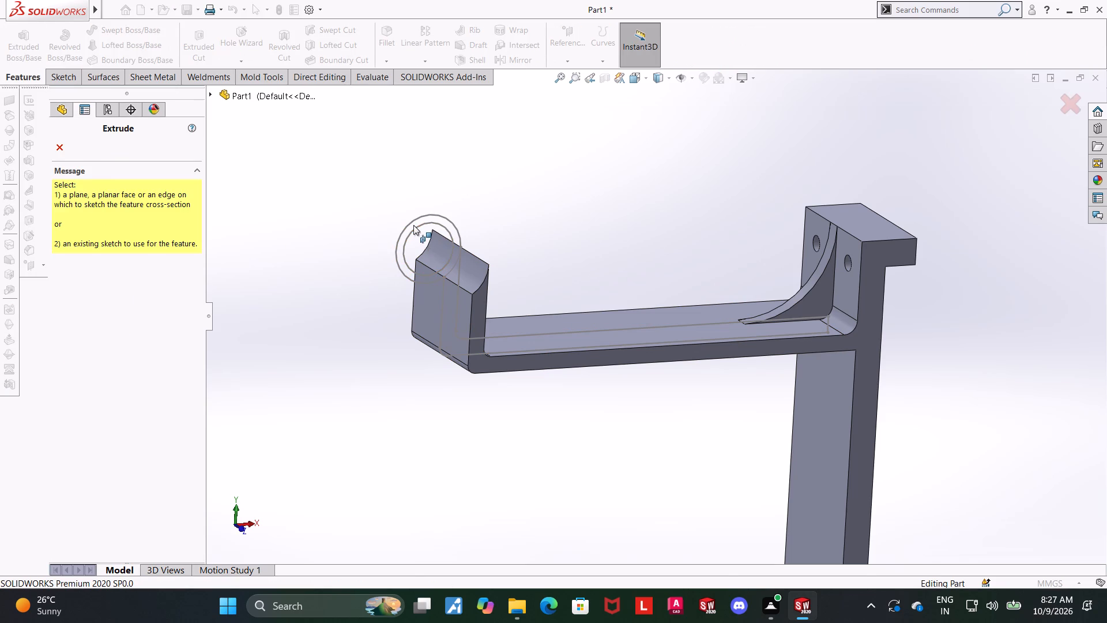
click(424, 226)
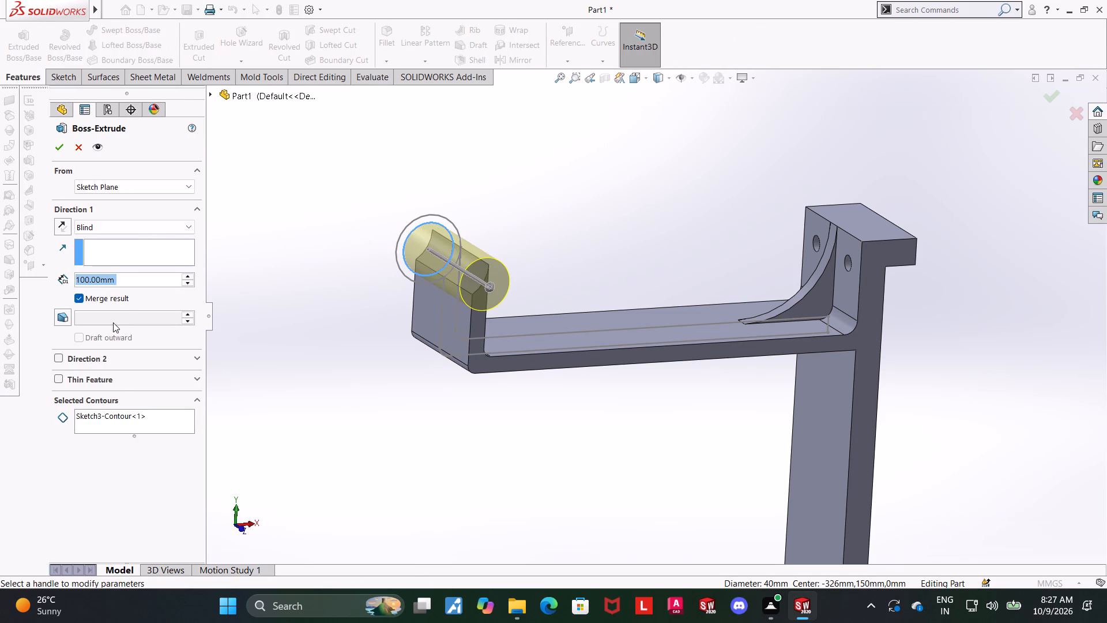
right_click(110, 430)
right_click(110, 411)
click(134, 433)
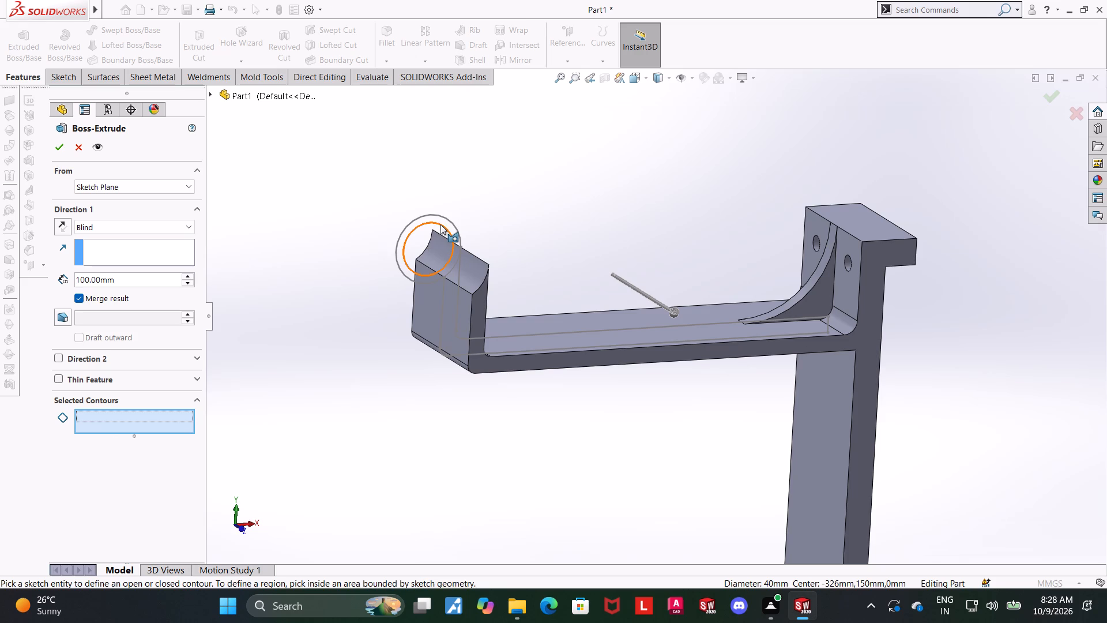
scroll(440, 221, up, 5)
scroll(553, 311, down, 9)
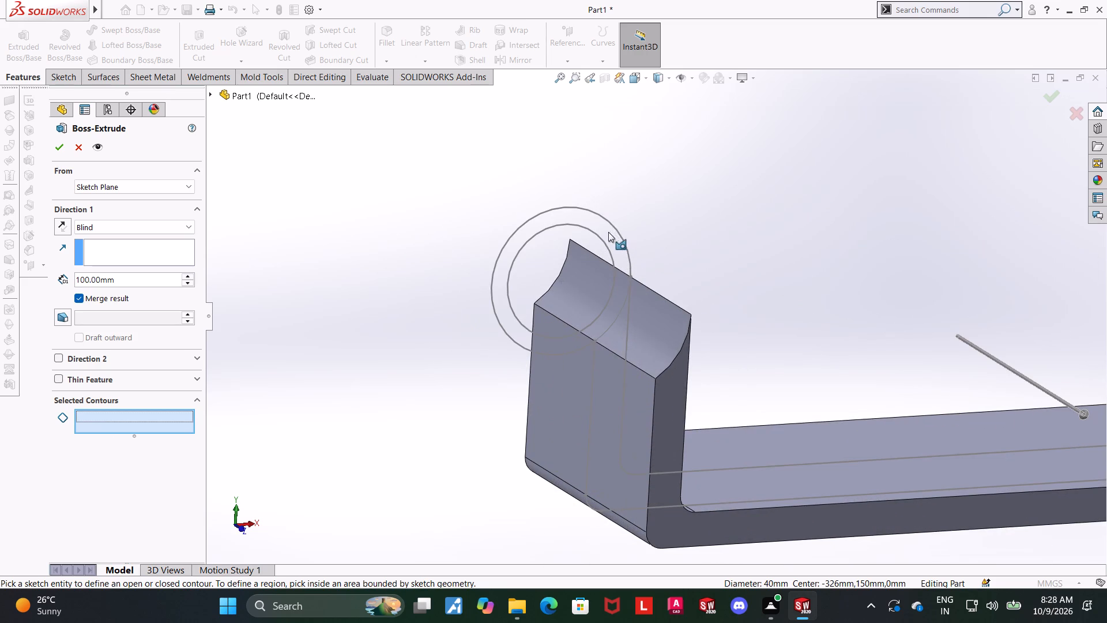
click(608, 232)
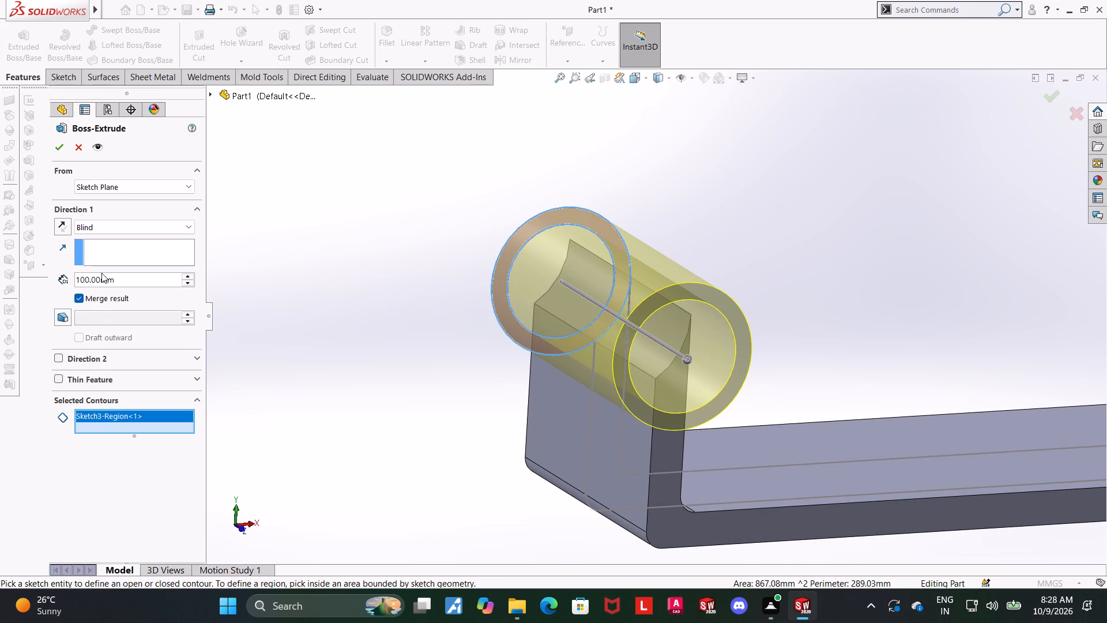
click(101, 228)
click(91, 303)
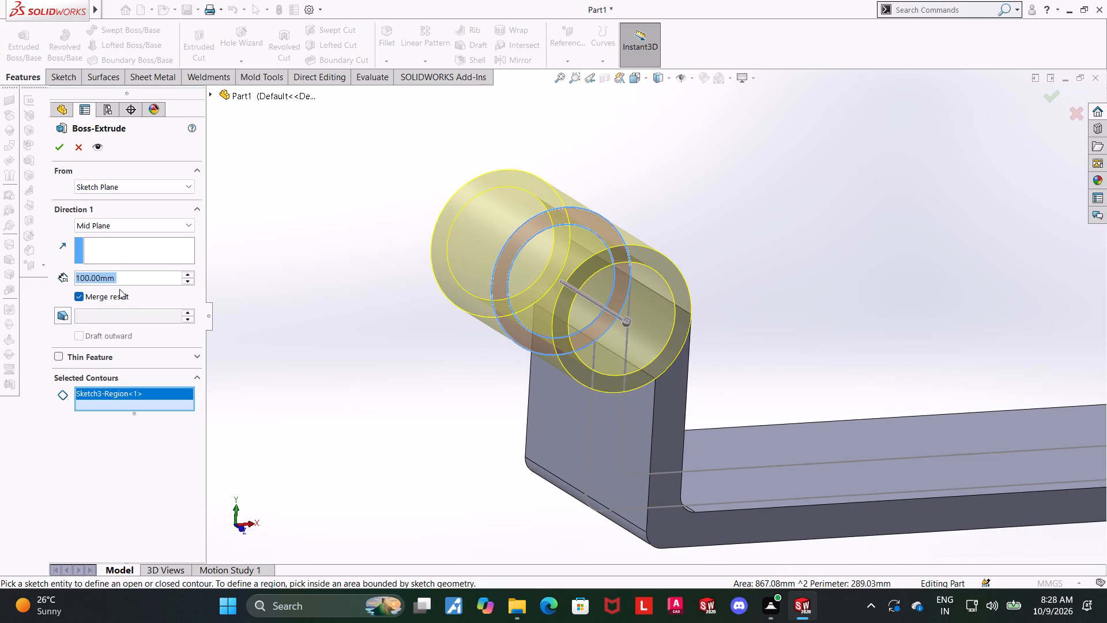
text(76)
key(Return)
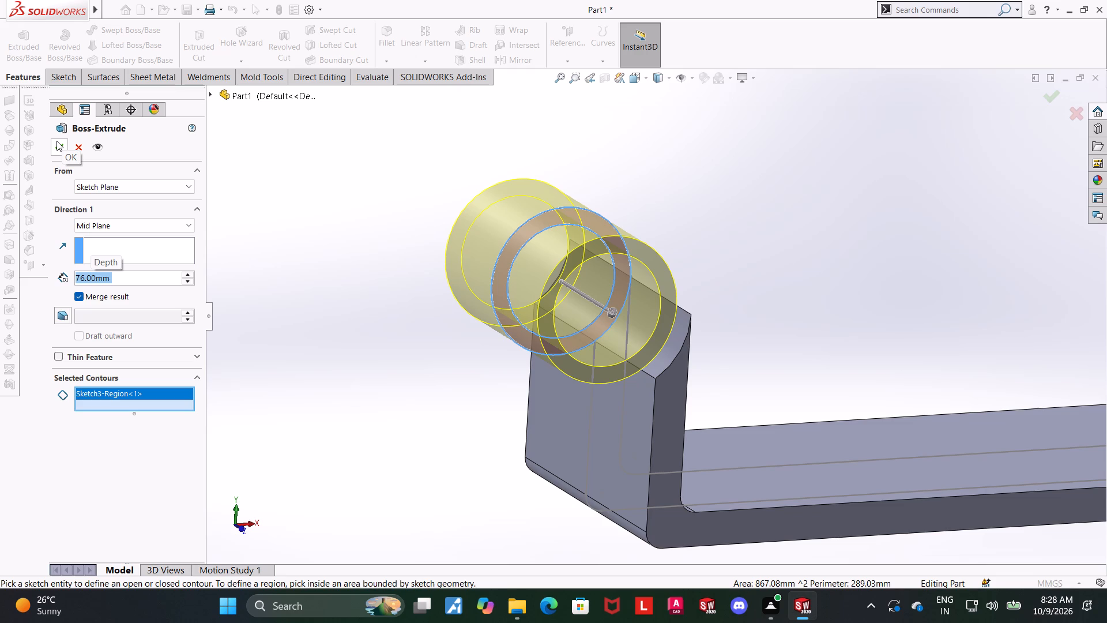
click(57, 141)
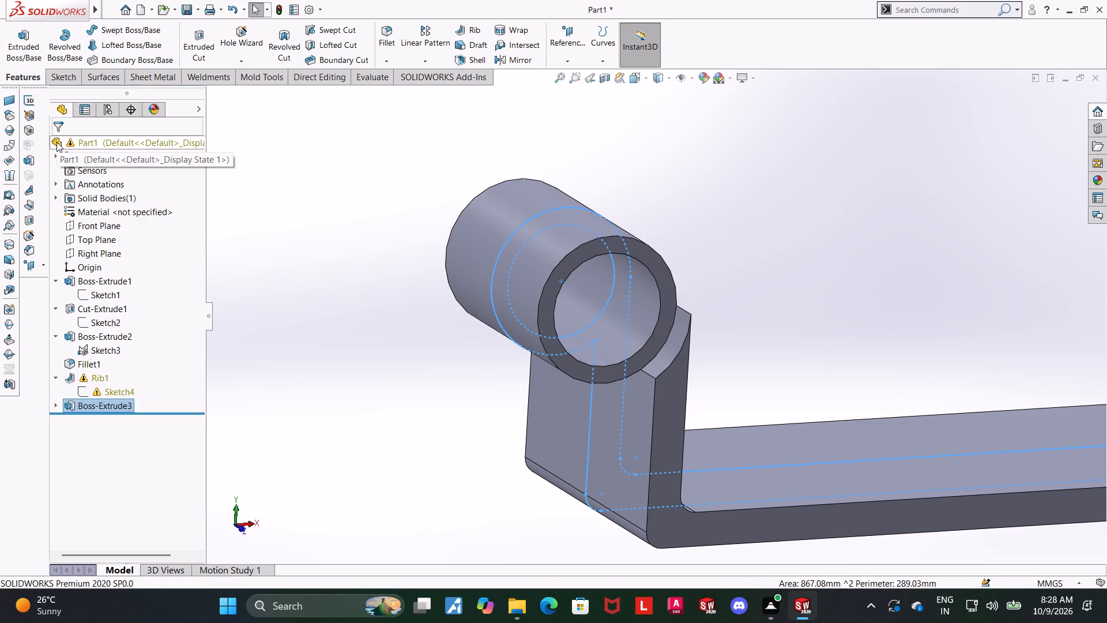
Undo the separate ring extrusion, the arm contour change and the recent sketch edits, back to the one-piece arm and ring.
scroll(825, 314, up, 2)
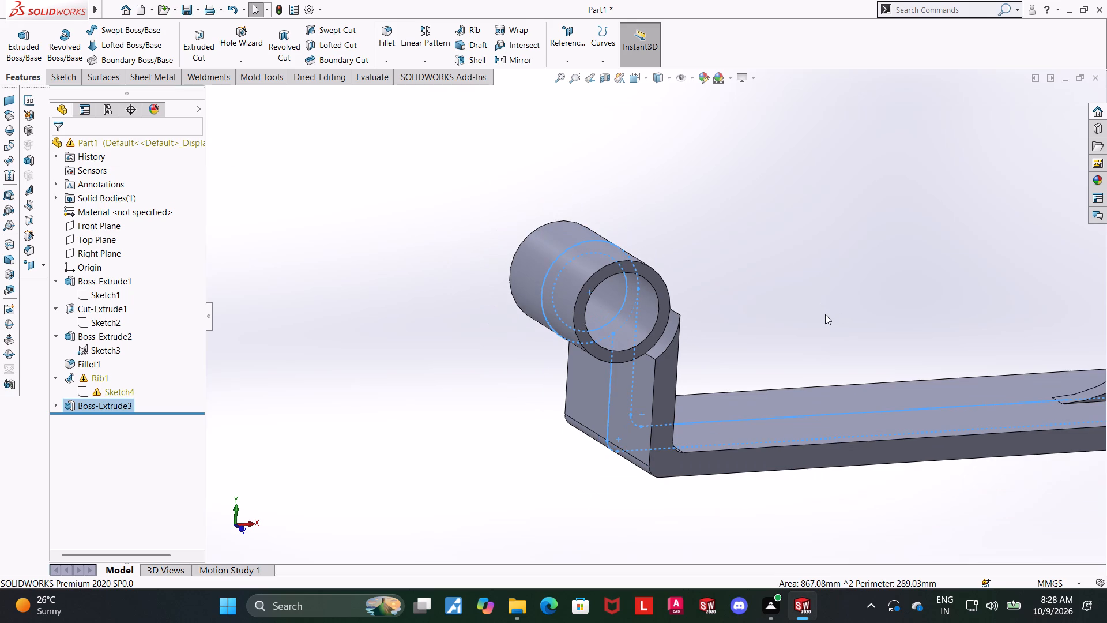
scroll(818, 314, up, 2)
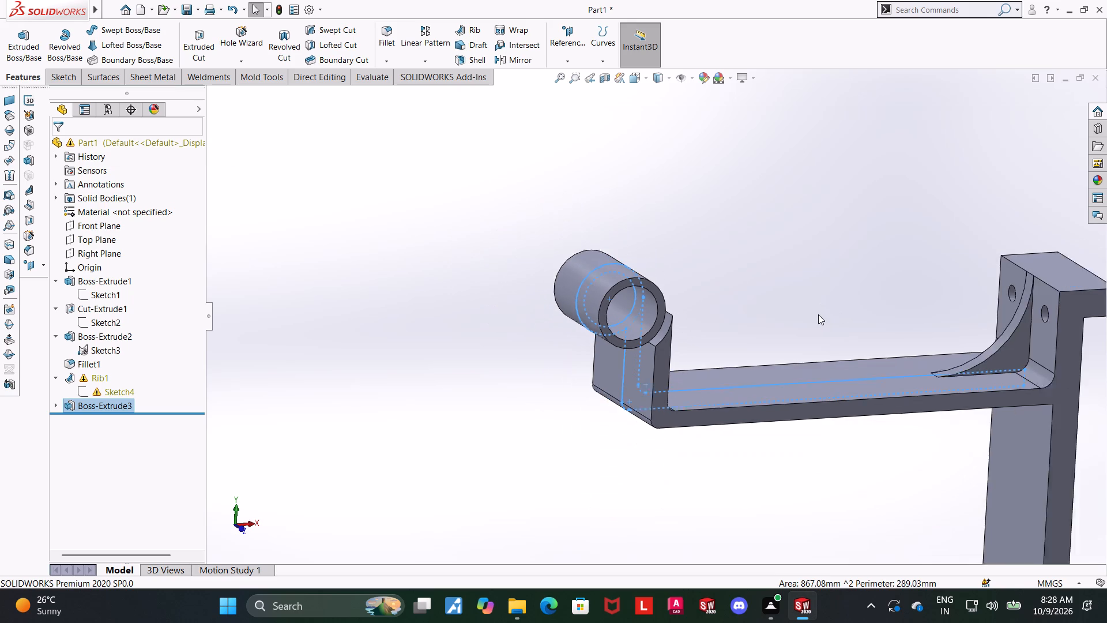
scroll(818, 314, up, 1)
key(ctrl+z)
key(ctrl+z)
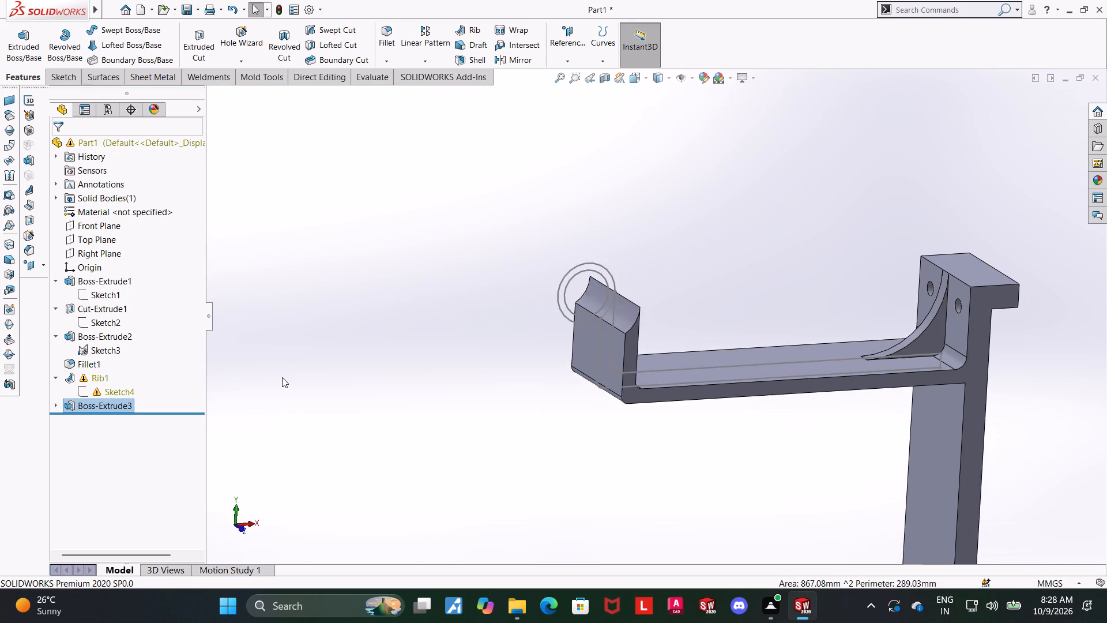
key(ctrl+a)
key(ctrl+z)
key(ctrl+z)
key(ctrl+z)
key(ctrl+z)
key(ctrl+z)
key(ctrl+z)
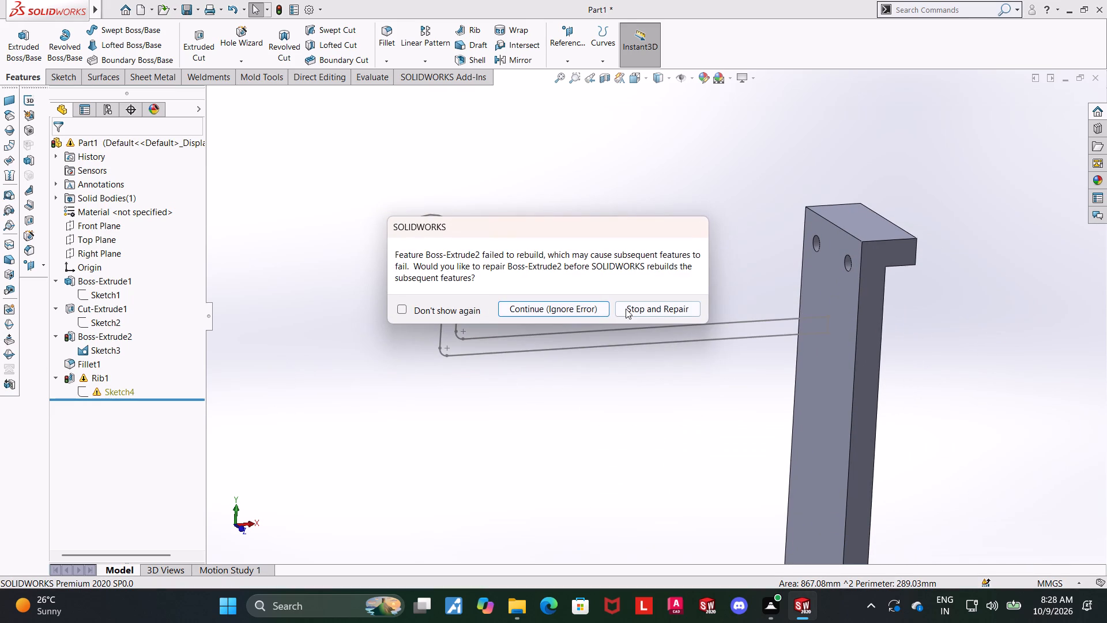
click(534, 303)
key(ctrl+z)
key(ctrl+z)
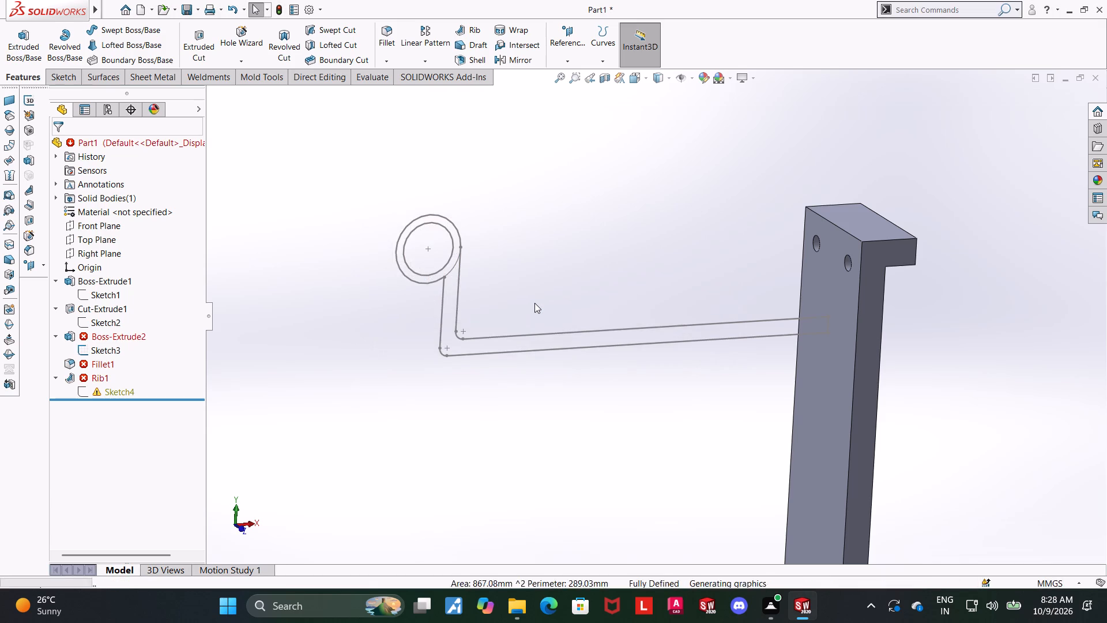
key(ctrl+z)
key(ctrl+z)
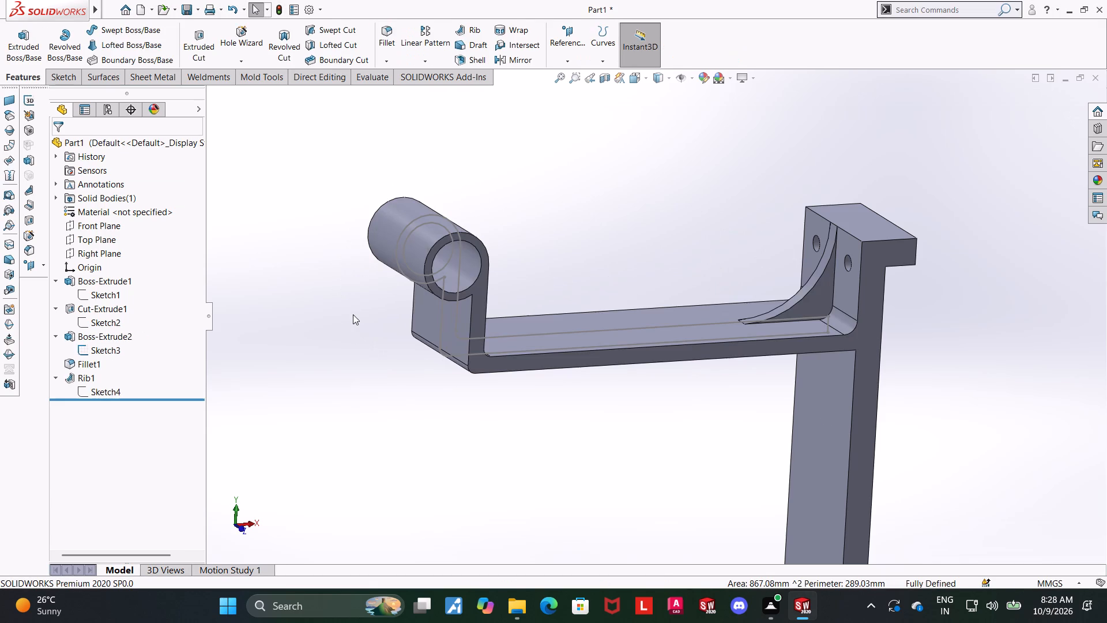
Hide the arm's profile sketch.
click(347, 356)
click(100, 349)
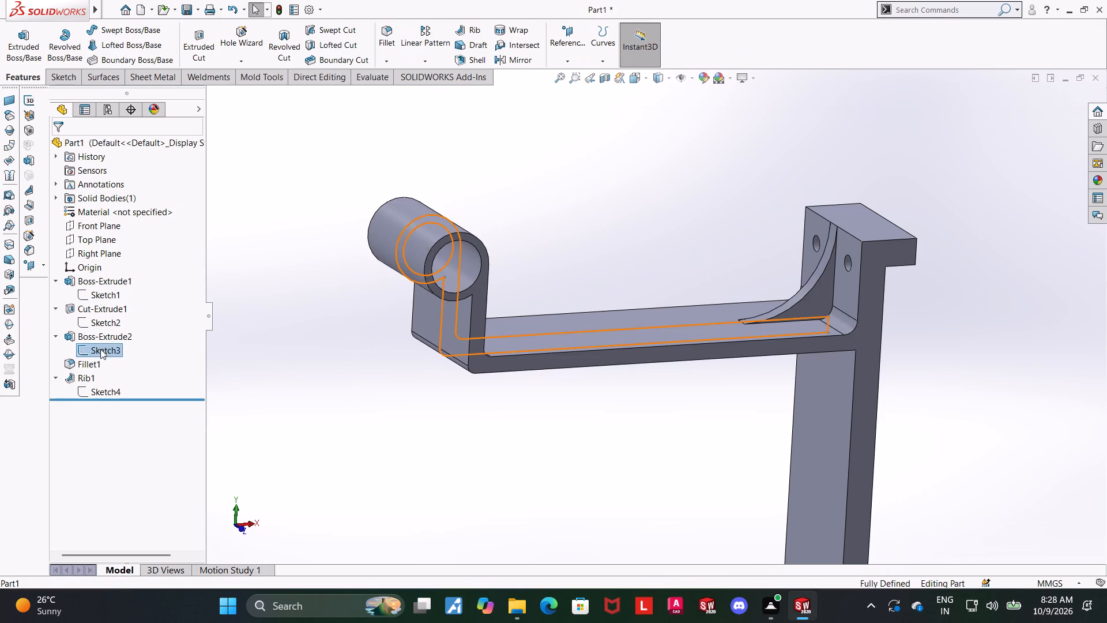
click(113, 335)
click(353, 397)
Examine the whole bracket from several angles, including the ring, arm, rib and channel.
middle_drag(419, 382, 439, 407)
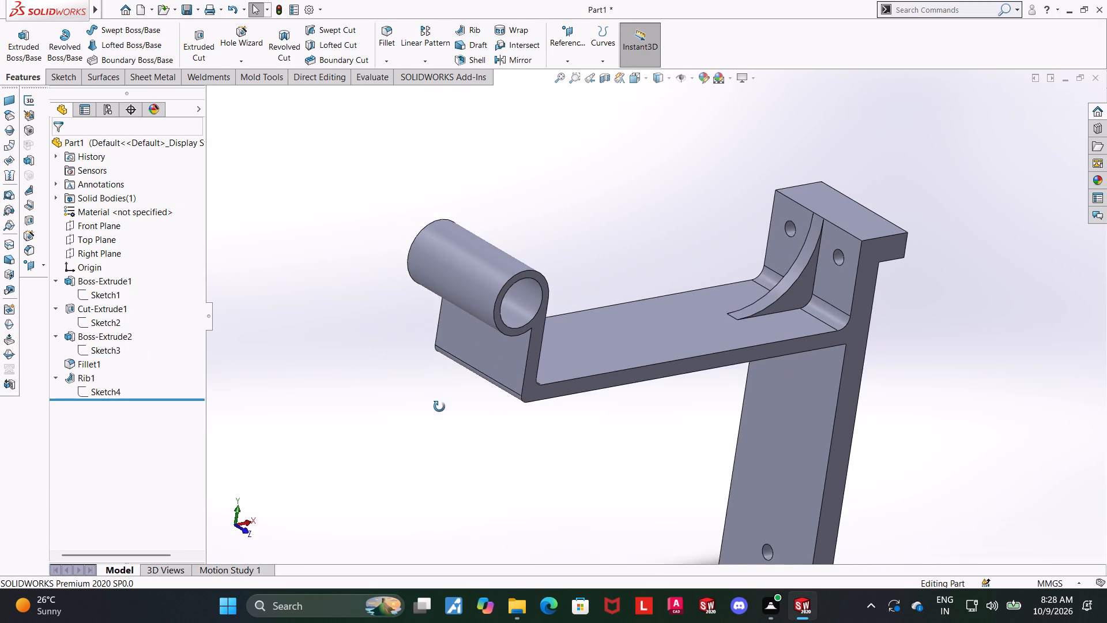
middle_drag(439, 407, 440, 403)
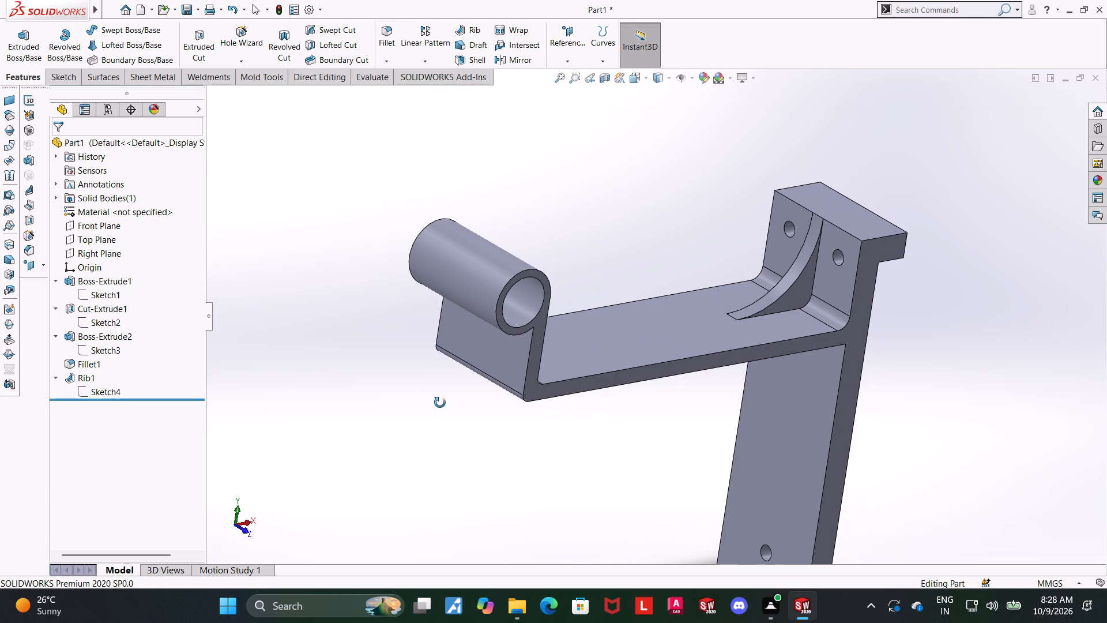
middle_drag(440, 403, 443, 404)
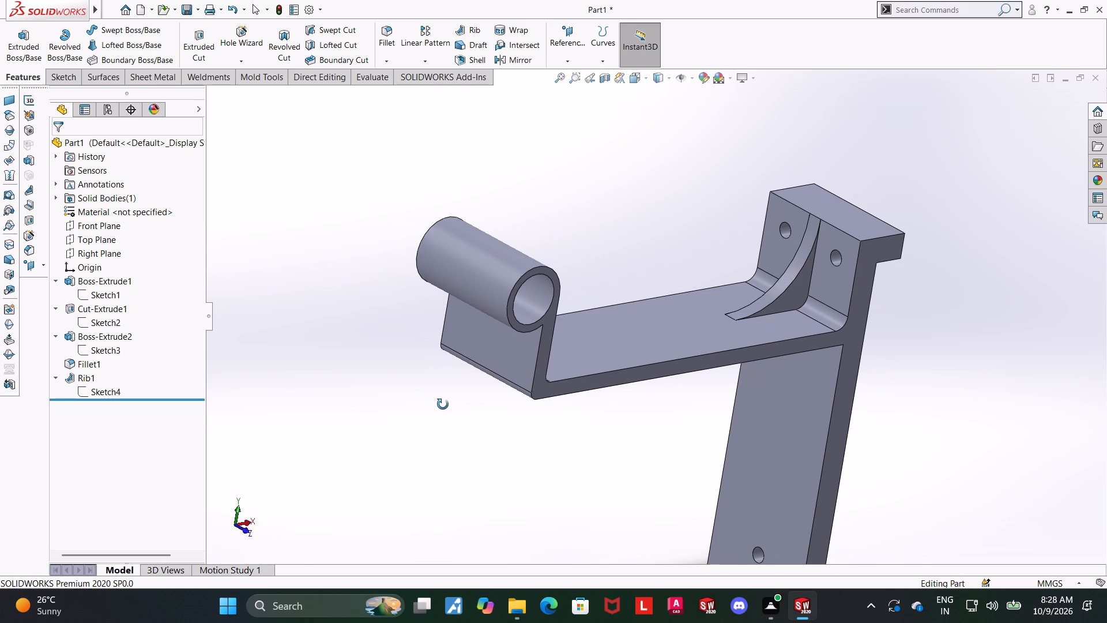
middle_drag(443, 404, 441, 414)
scroll(441, 414, up, 1)
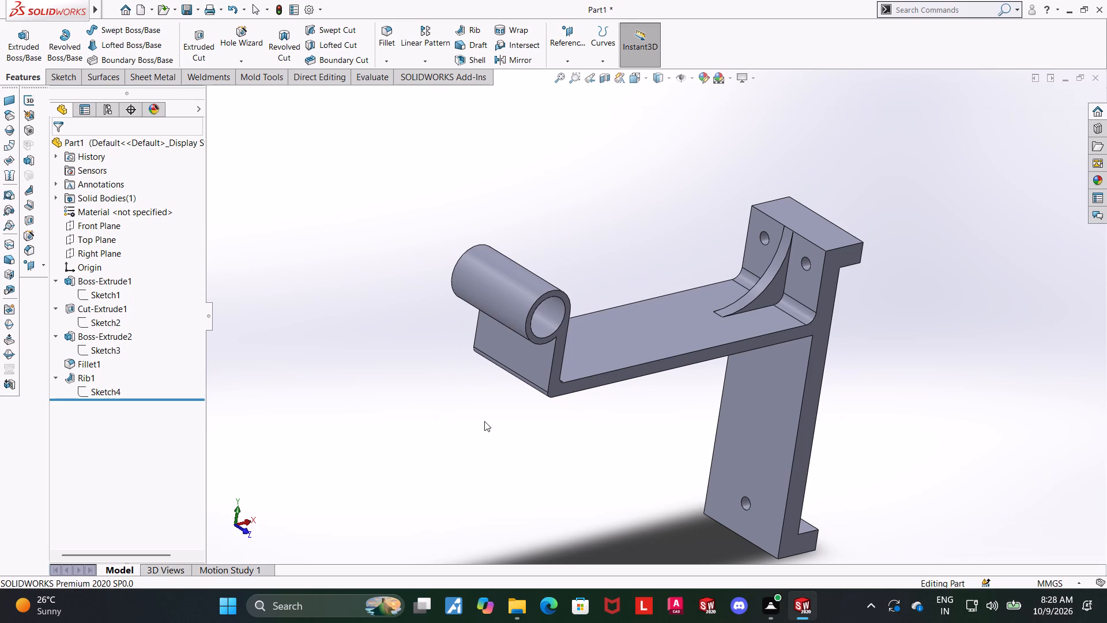
middle_drag(465, 457, 470, 457)
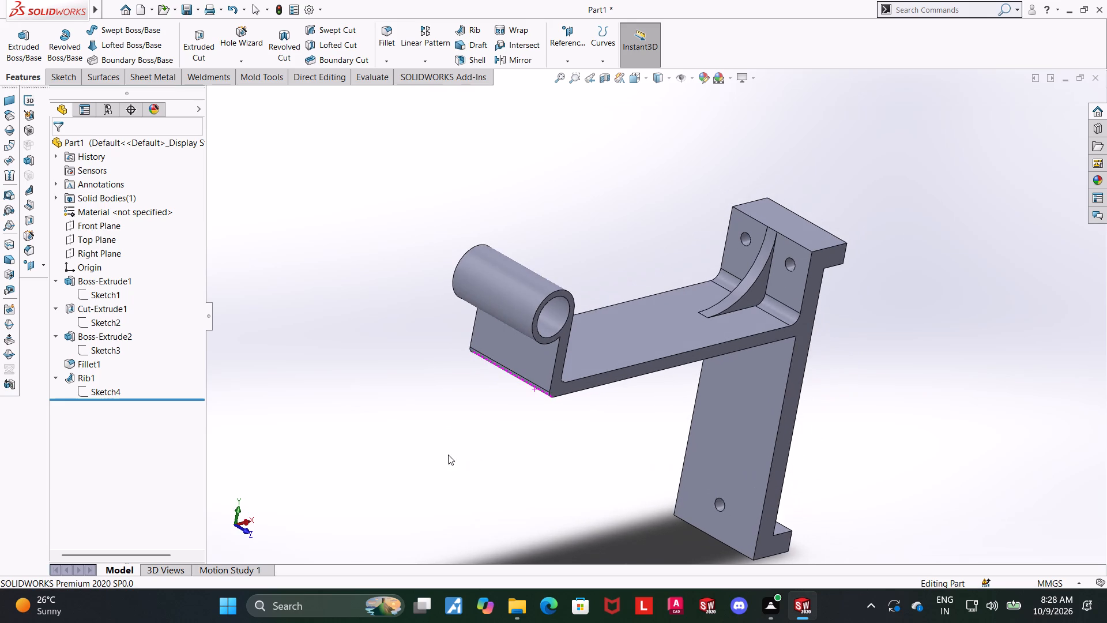
scroll(449, 455, up, 2)
middle_drag(599, 347, 650, 349)
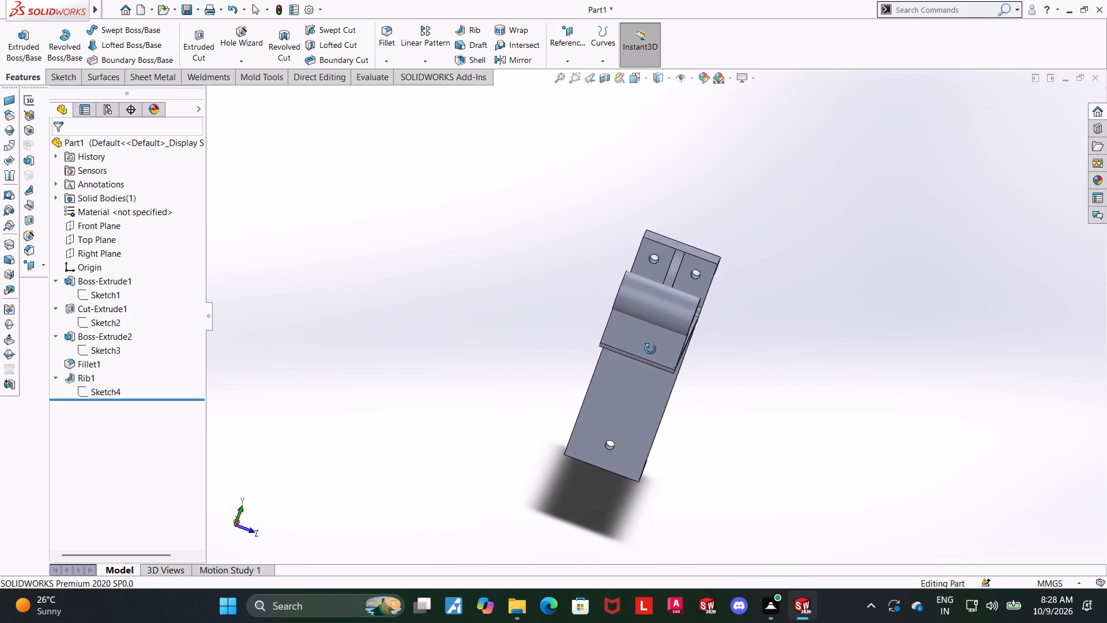
Delete the rib feature between the arm and the channel web, keeping its sketch.
middle_drag(650, 349, 631, 363)
scroll(861, 337, down, 1)
middle_drag(868, 336, 850, 335)
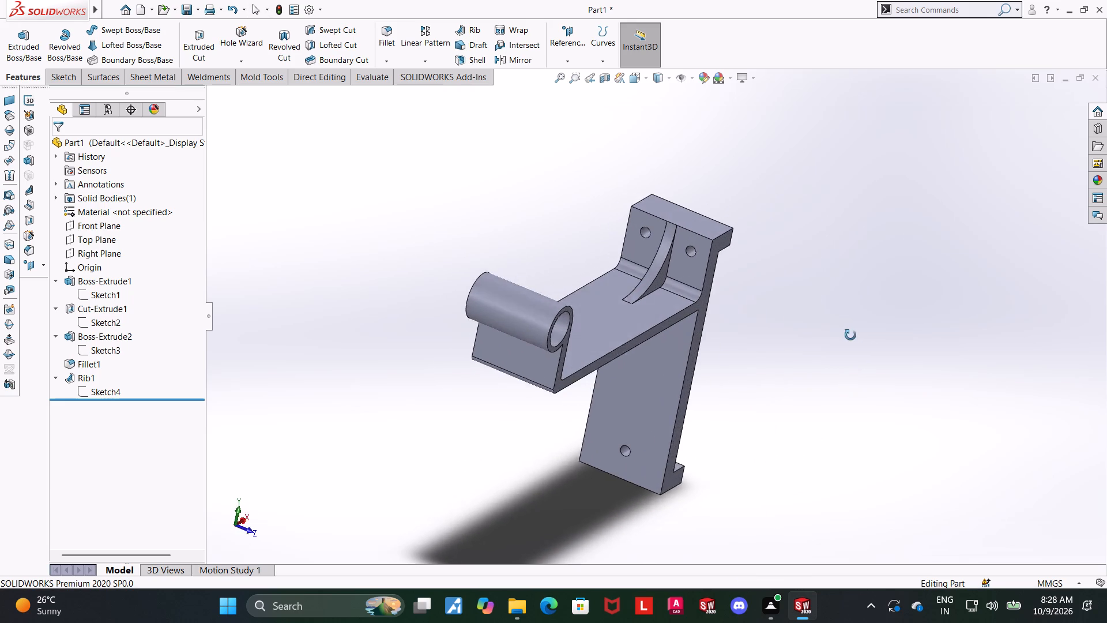
middle_drag(850, 335, 857, 339)
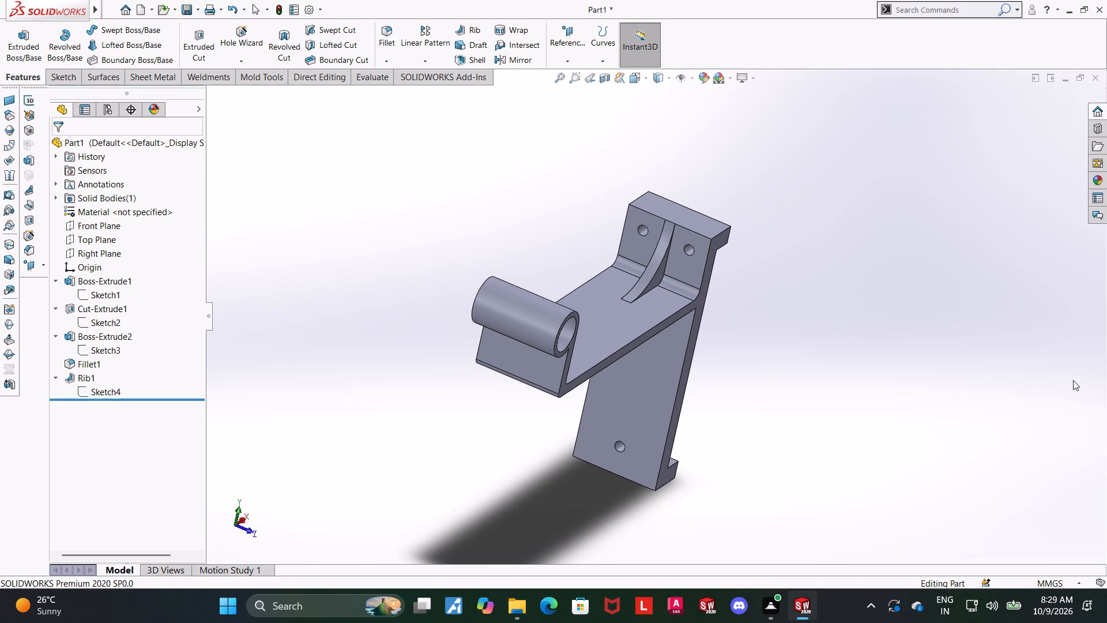
scroll(593, 273, down, 4)
middle_drag(833, 335, 797, 326)
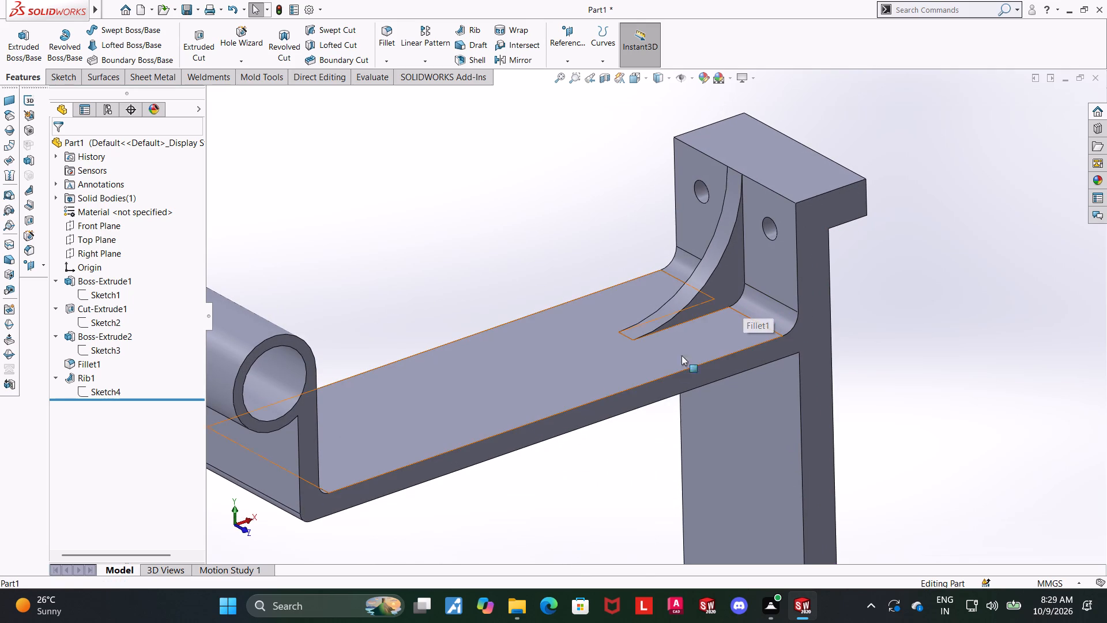
right_click(82, 381)
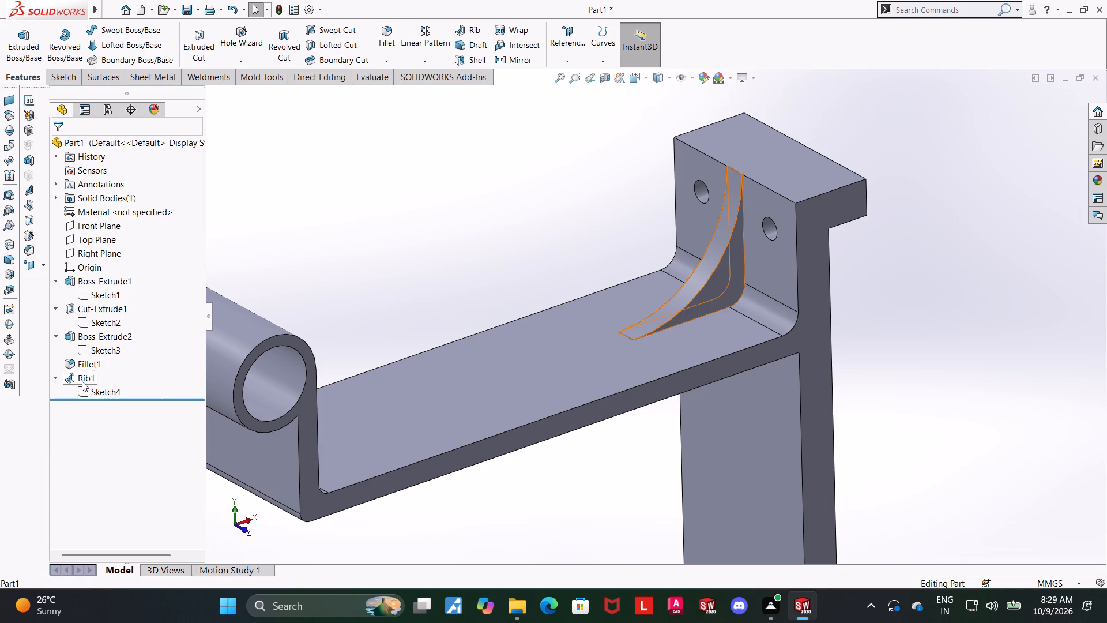
click(108, 436)
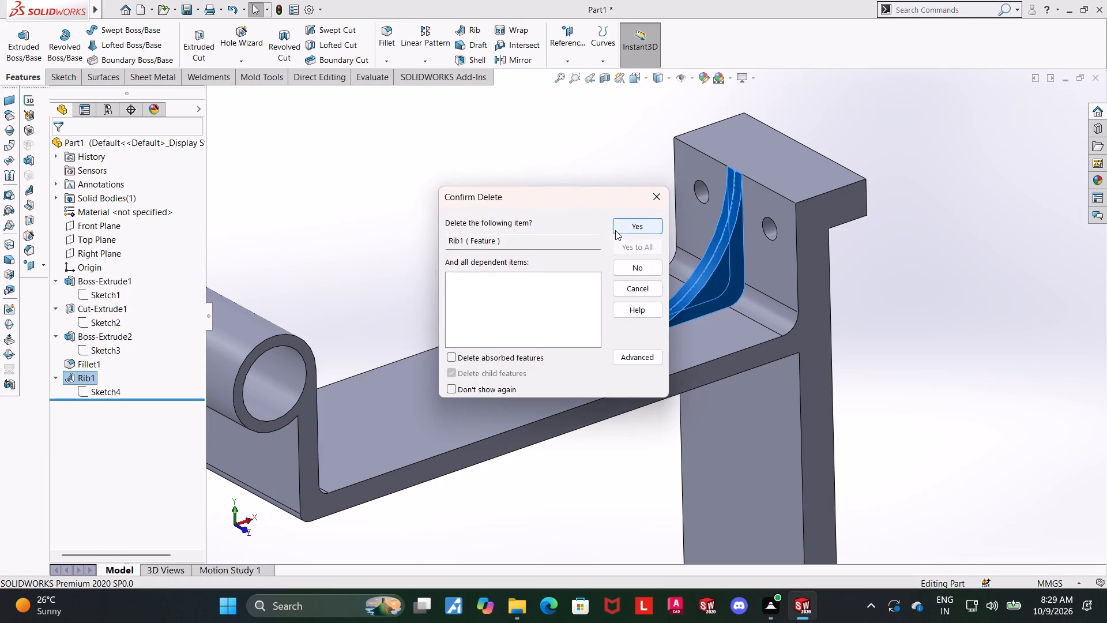
click(617, 229)
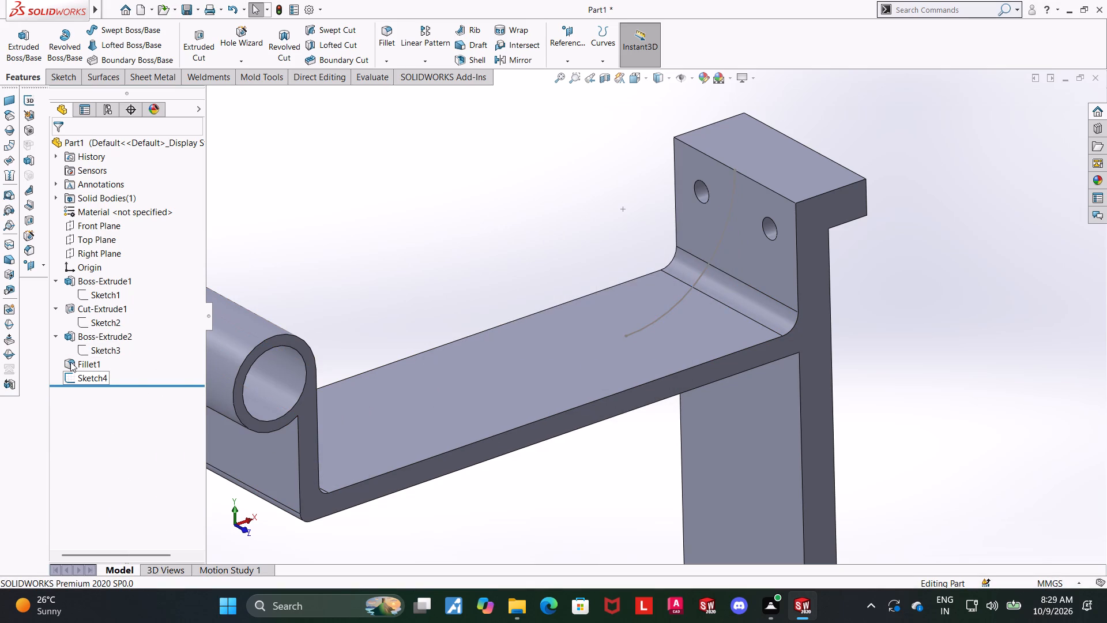
Delete the fillet between the arm and the channel web, and the leftover rib arc sketch.
right_click(70, 362)
click(97, 433)
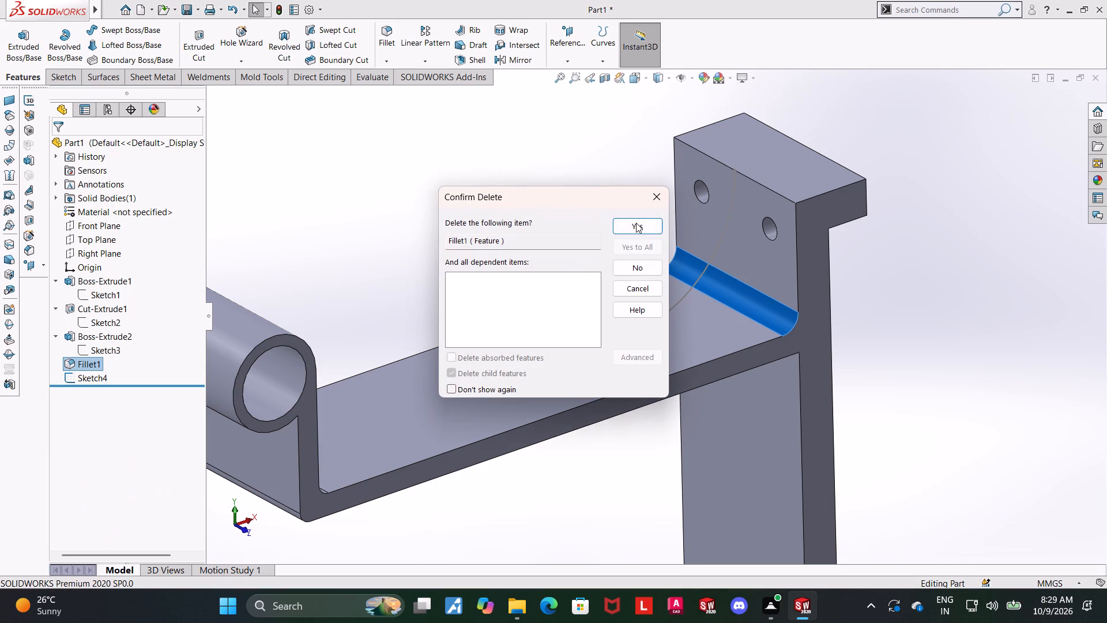
click(636, 223)
right_click(91, 361)
click(119, 441)
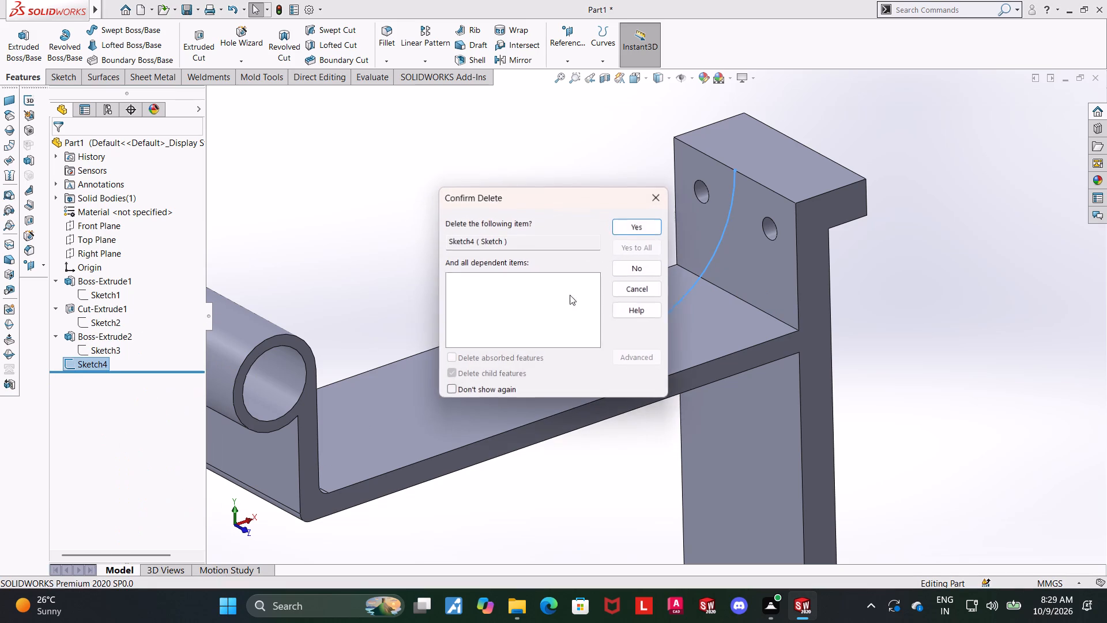
click(645, 220)
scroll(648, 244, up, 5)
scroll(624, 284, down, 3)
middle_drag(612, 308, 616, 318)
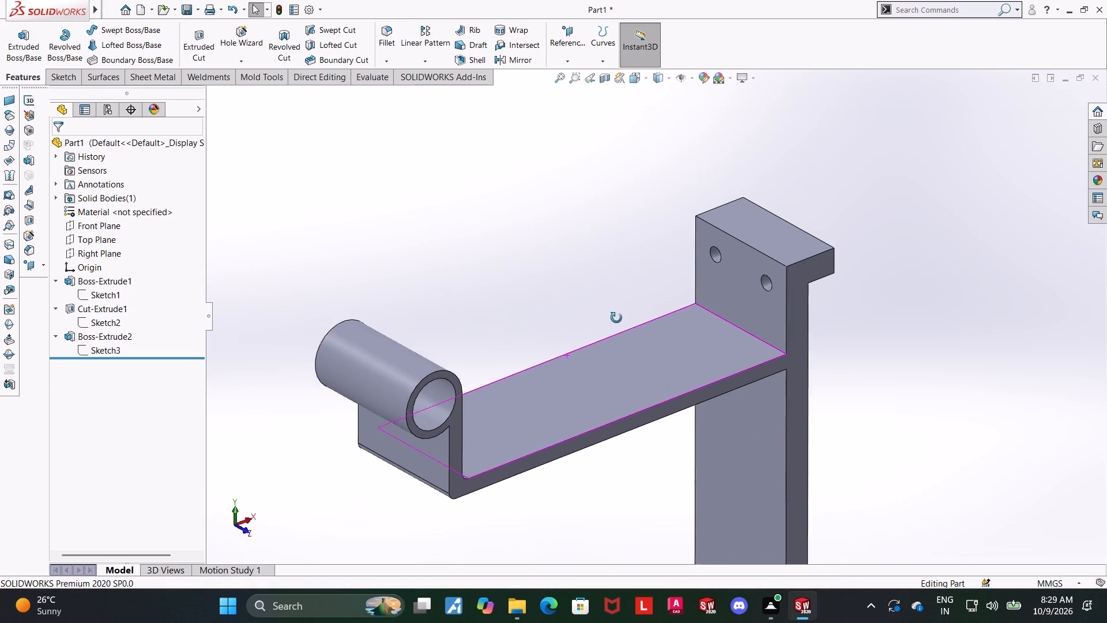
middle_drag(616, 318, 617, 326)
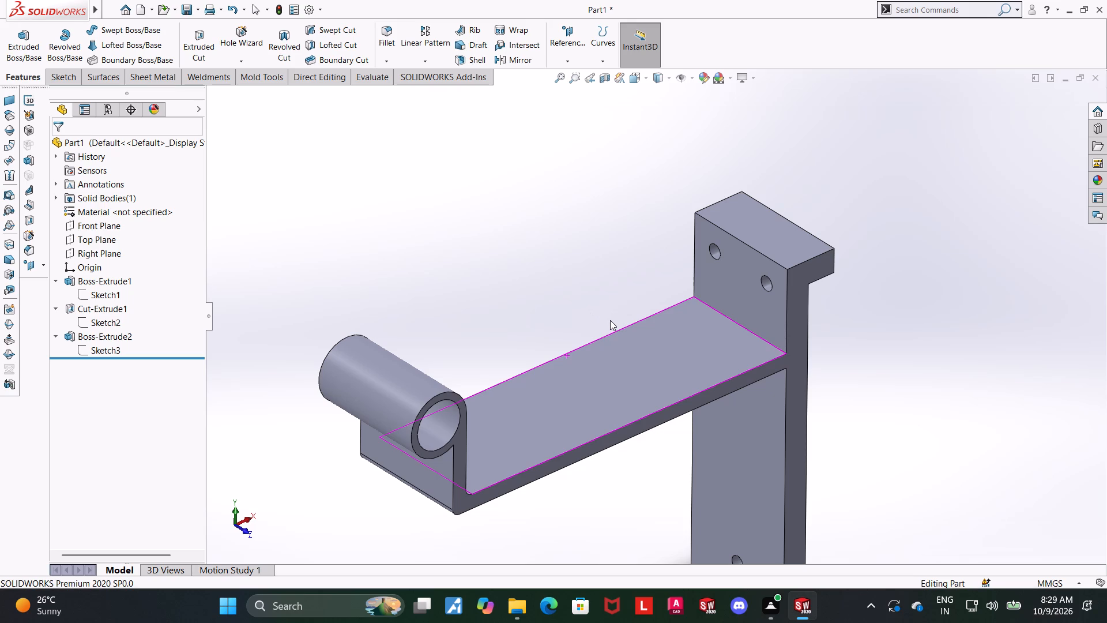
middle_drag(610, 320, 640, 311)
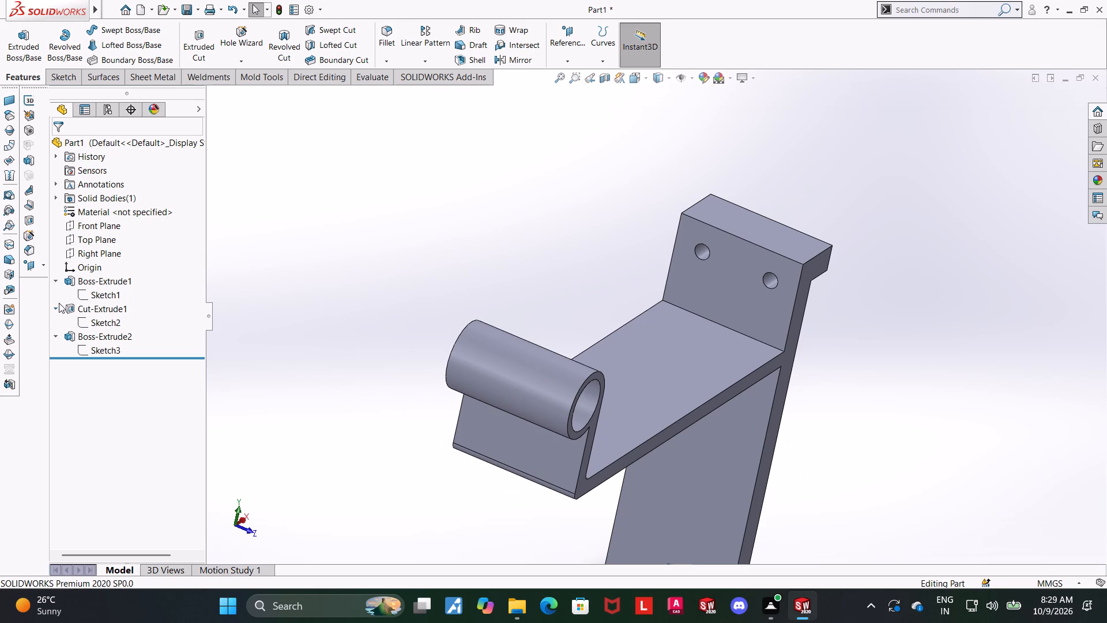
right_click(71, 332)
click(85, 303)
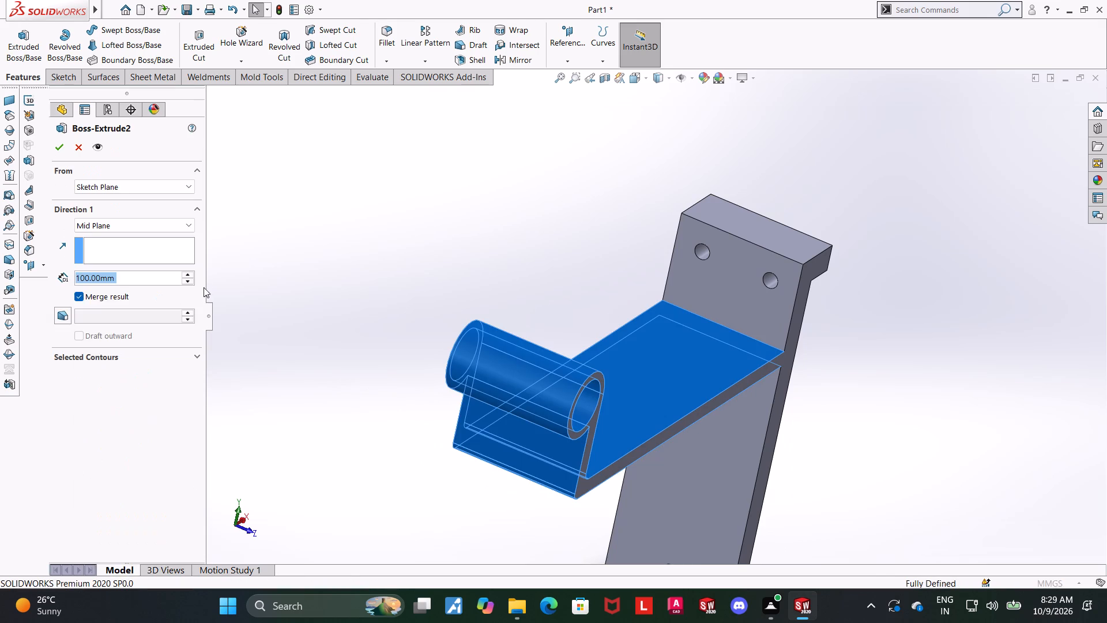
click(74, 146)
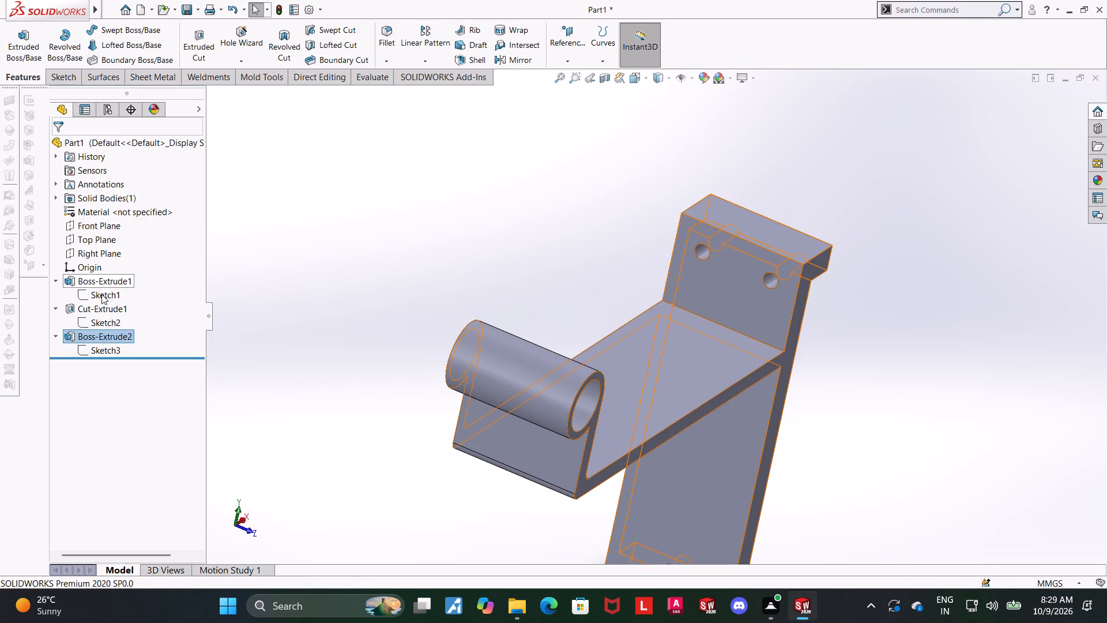
Delete the extrusion forming the L-shaped arm and ring, keeping its profile sketch.
right_click(101, 333)
click(140, 397)
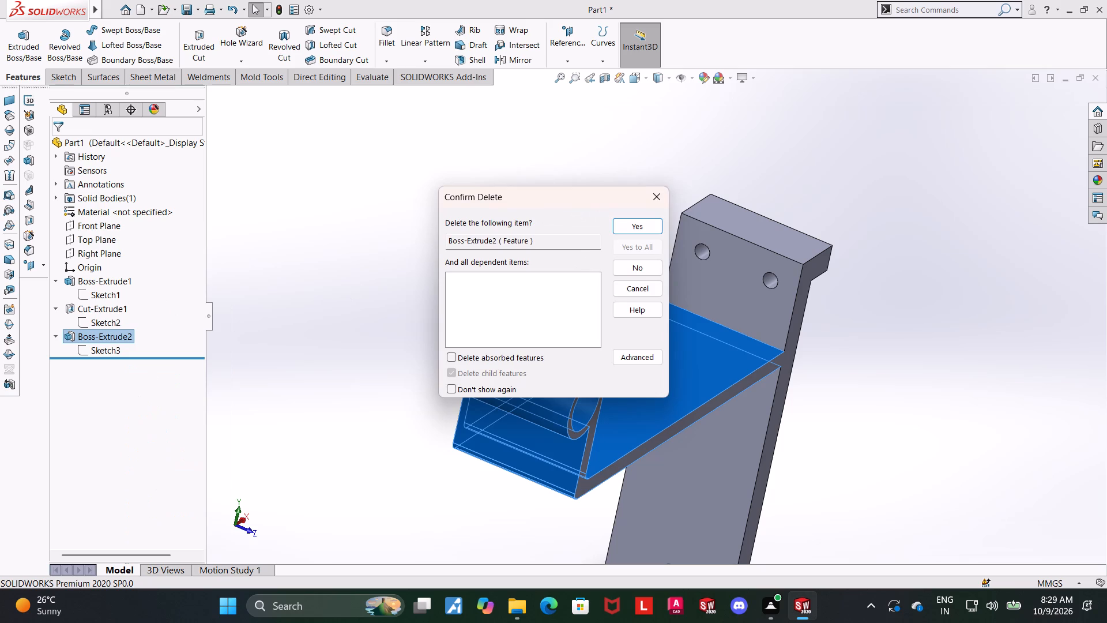
click(622, 228)
Create a reference plane offset 80 mm upward from the Top Plane.
scroll(626, 234, up, 5)
click(642, 314)
middle_drag(643, 333, 670, 349)
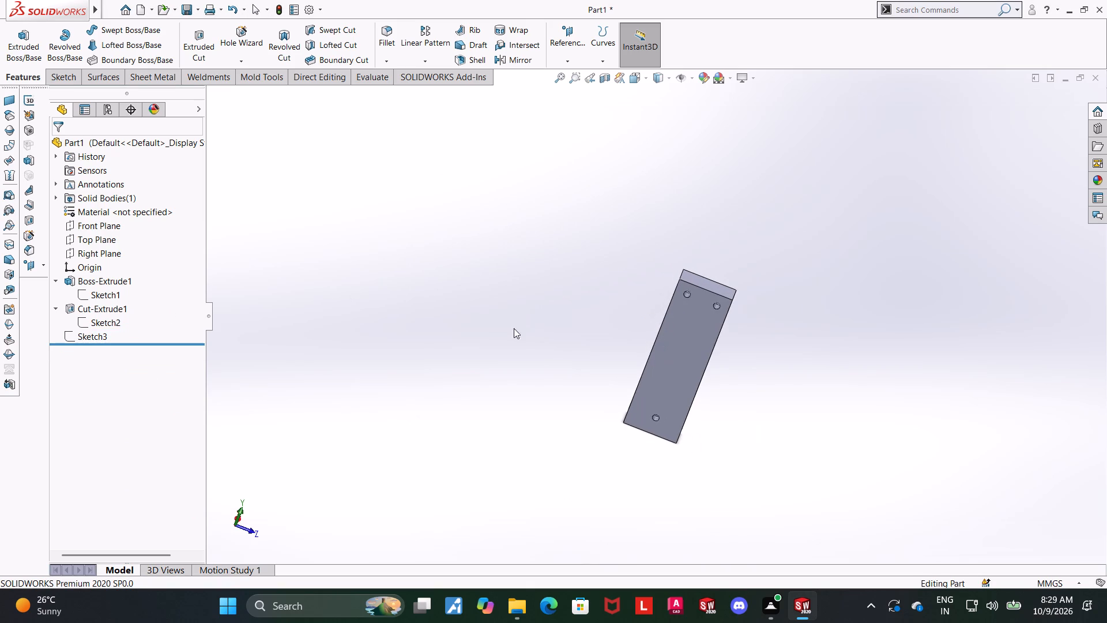
middle_drag(745, 385, 723, 281)
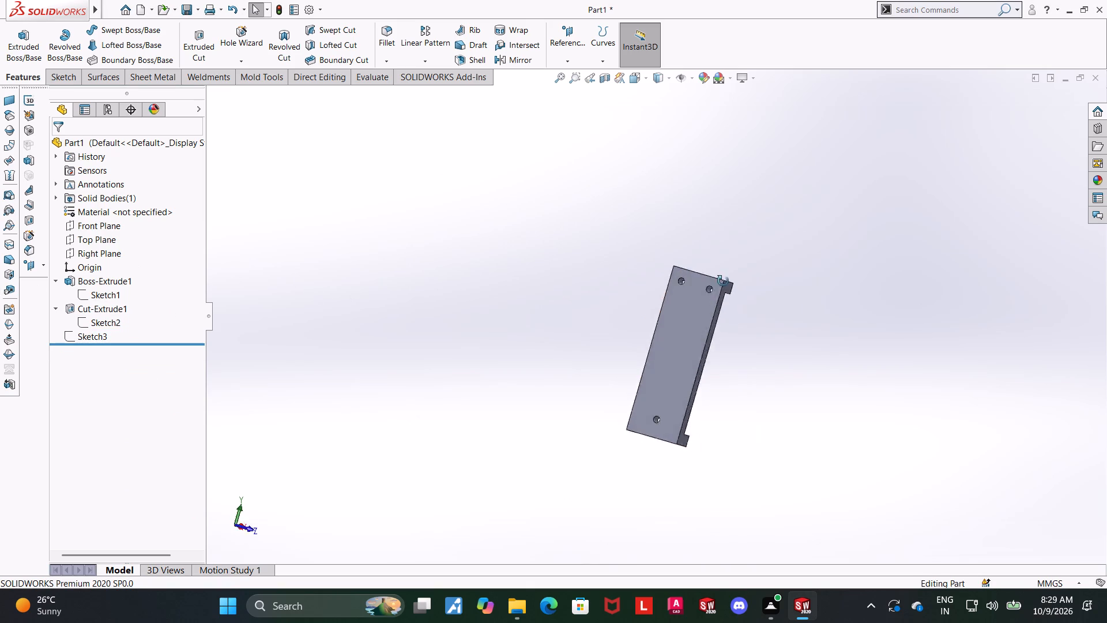
middle_drag(723, 281, 678, 194)
scroll(729, 309, down, 3)
middle_drag(686, 304, 703, 323)
click(83, 236)
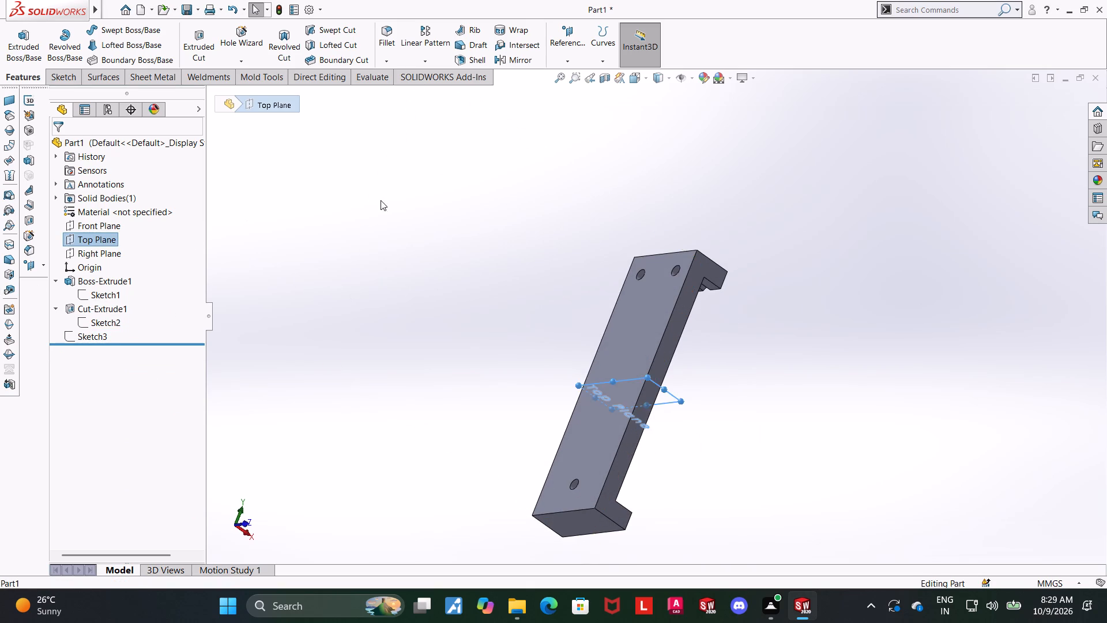
middle_drag(382, 203, 389, 253)
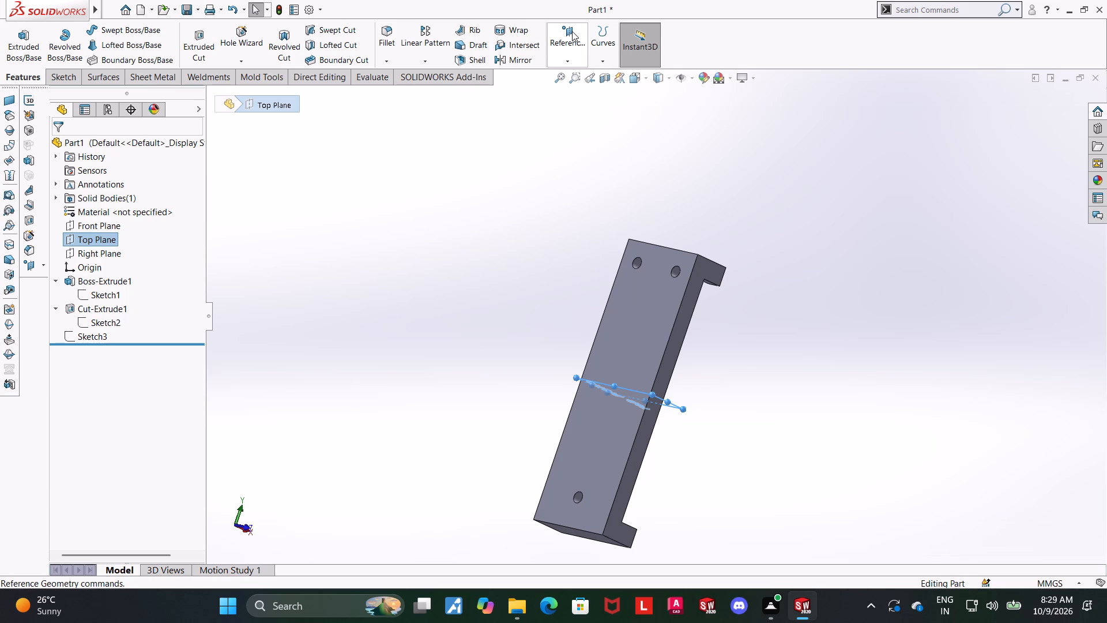
click(572, 31)
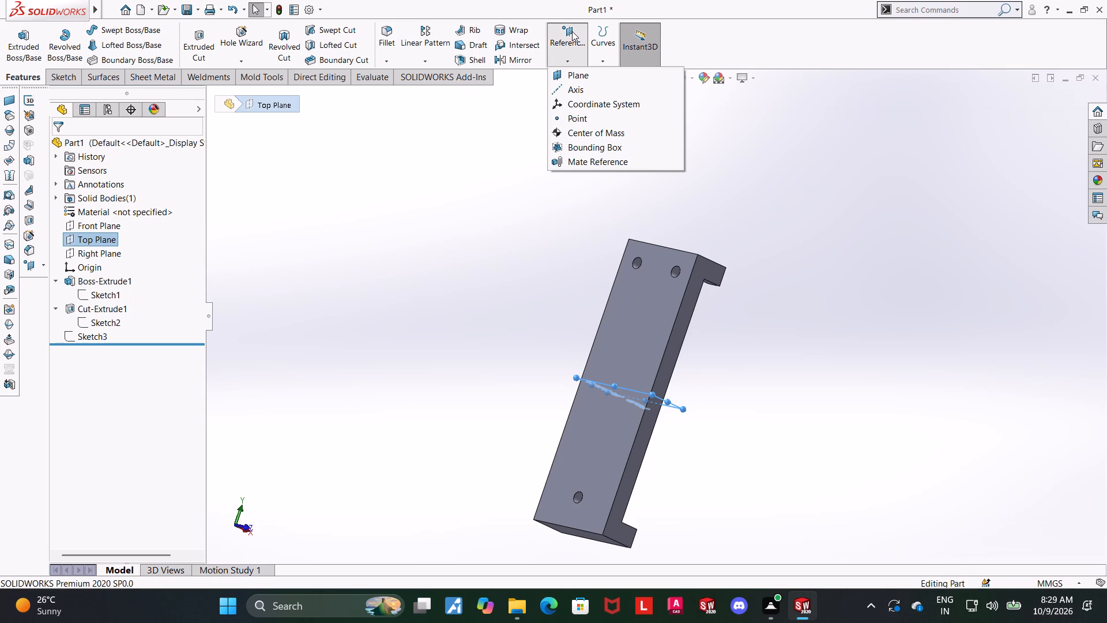
scroll(504, 128, up, 1)
middle_drag(506, 136, 490, 205)
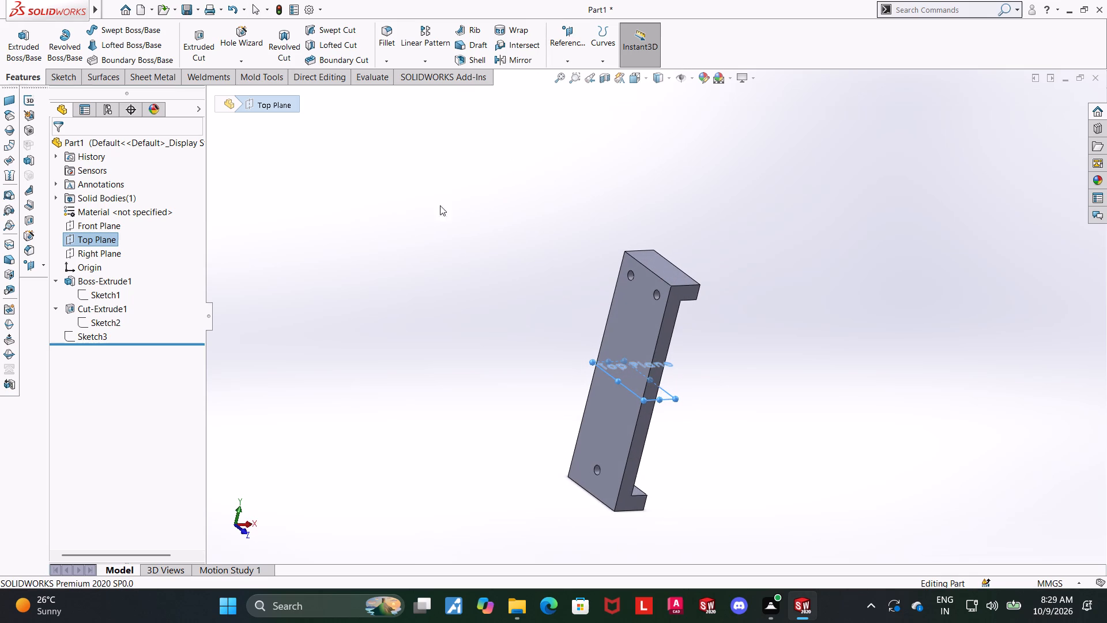
click(575, 45)
click(575, 76)
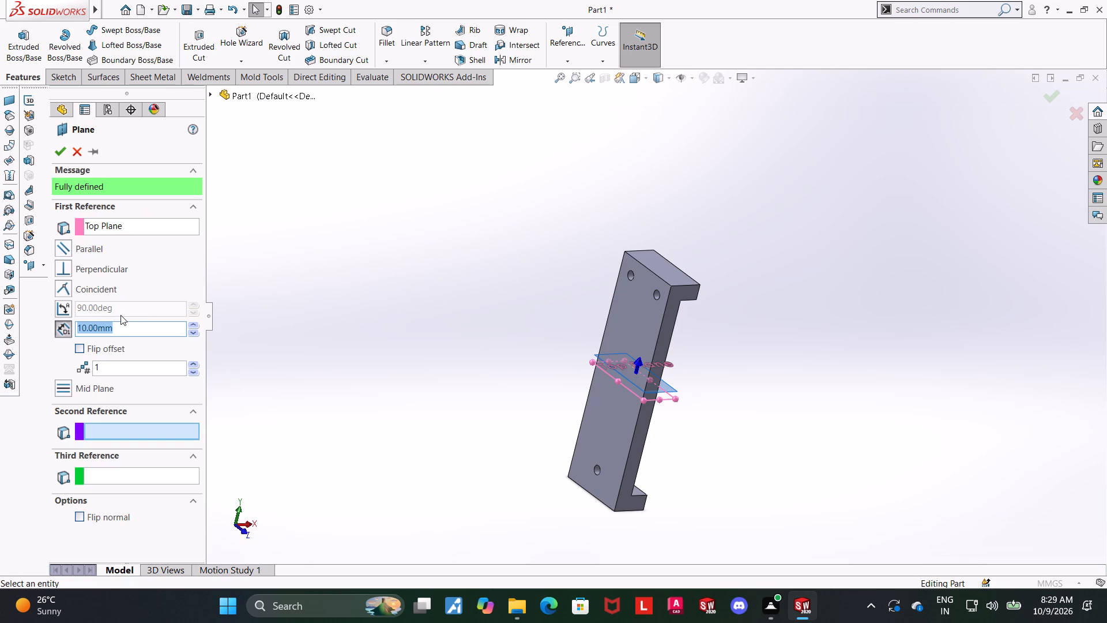
middle_drag(308, 354, 291, 358)
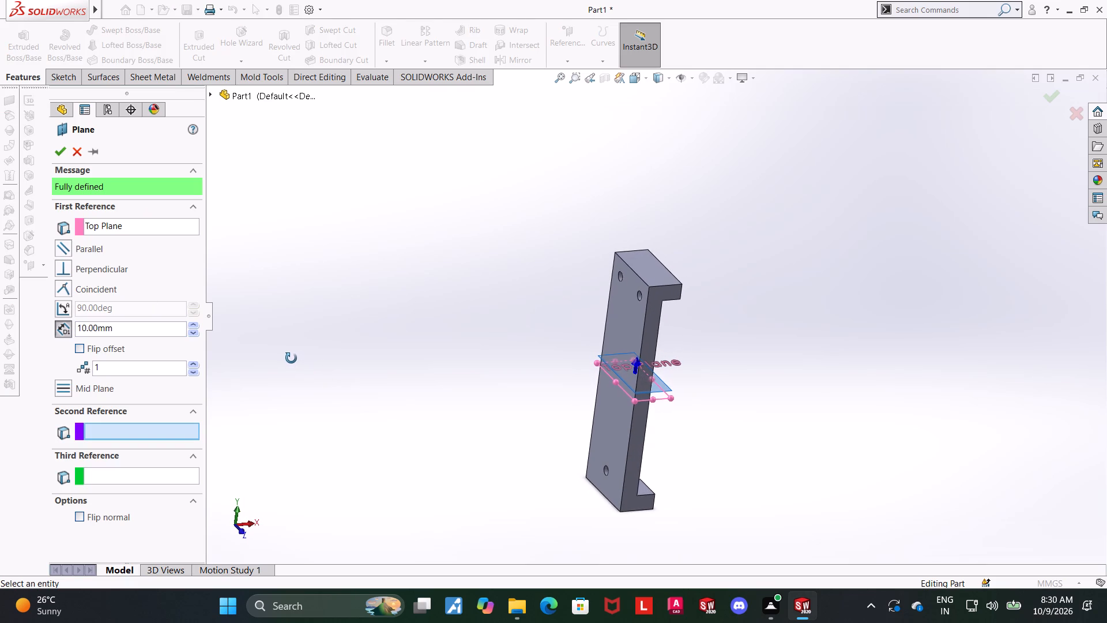
middle_drag(291, 358, 291, 358)
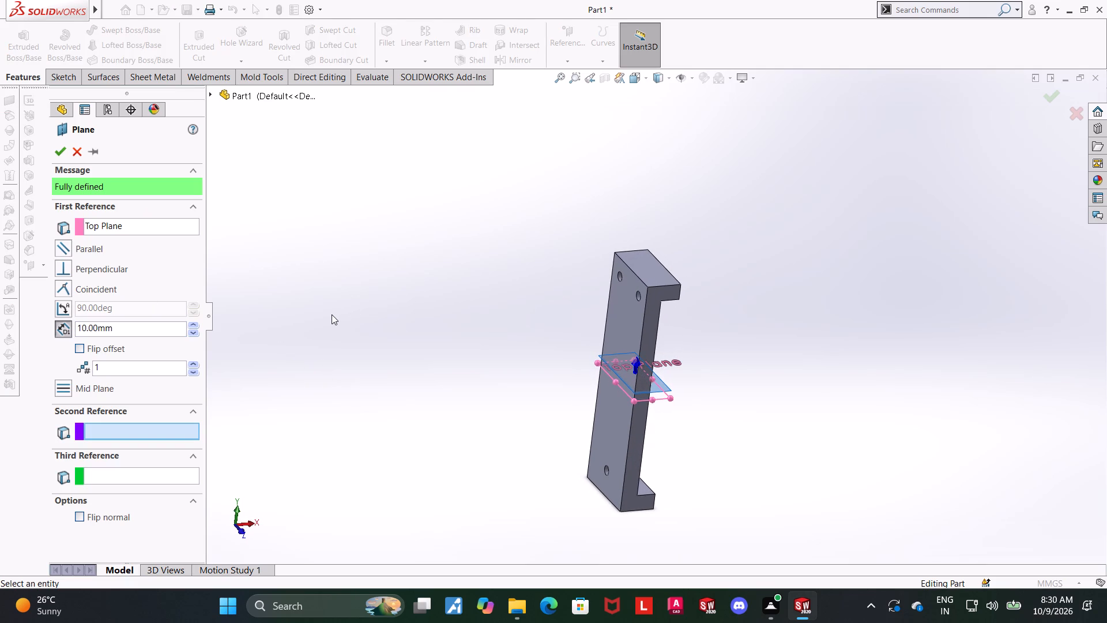
drag(140, 332, 0, 318)
key(8)
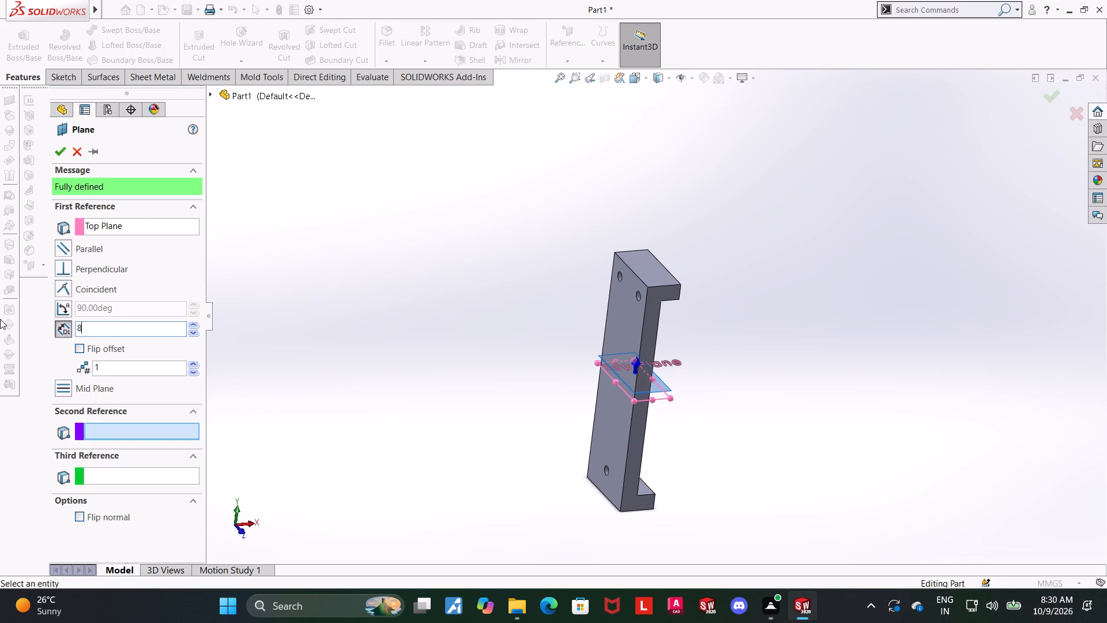
key(Return)
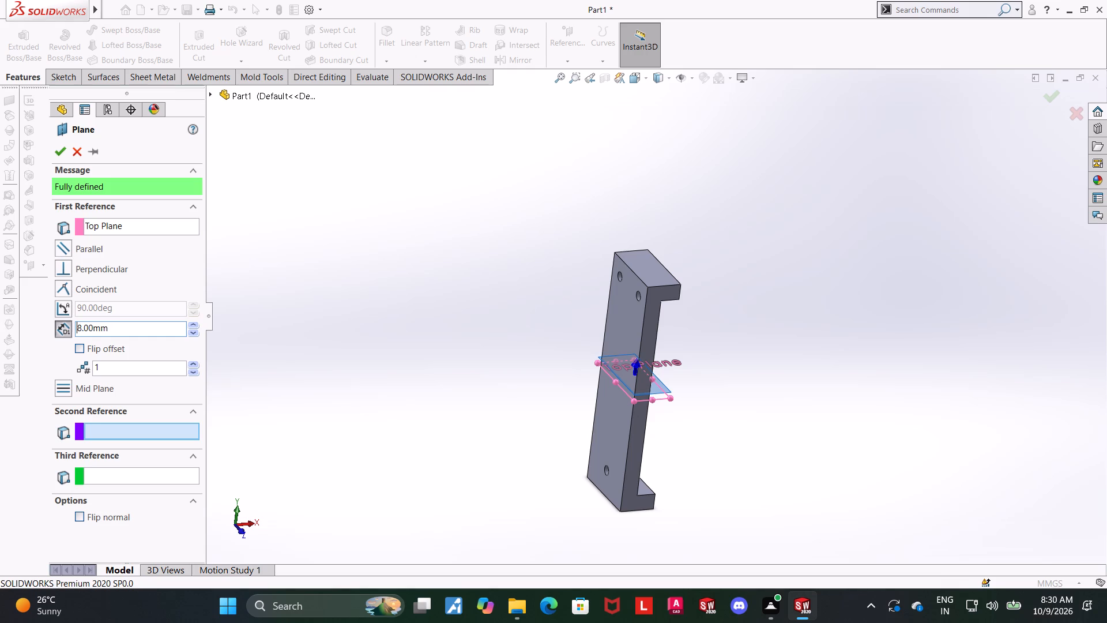
drag(122, 326, 0, 328)
text(80)
key(Return)
click(60, 145)
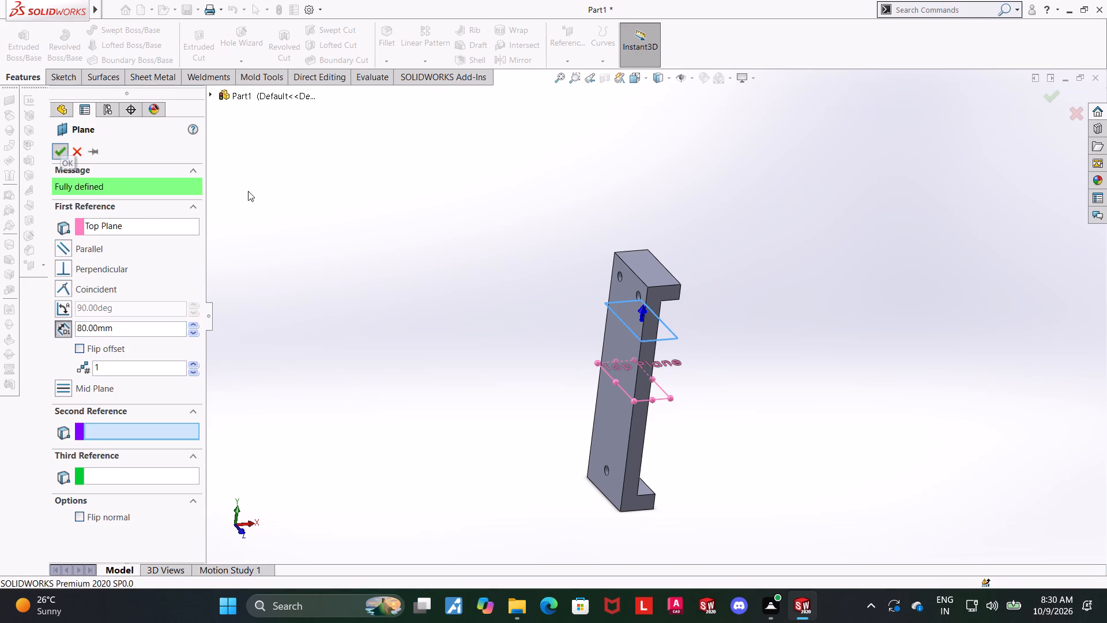
Measure the distance between the channel's top end face and the new offset plane.
scroll(469, 332, up, 2)
middle_drag(515, 355, 562, 348)
click(808, 374)
middle_drag(737, 307, 701, 313)
scroll(695, 303, down, 5)
click(374, 80)
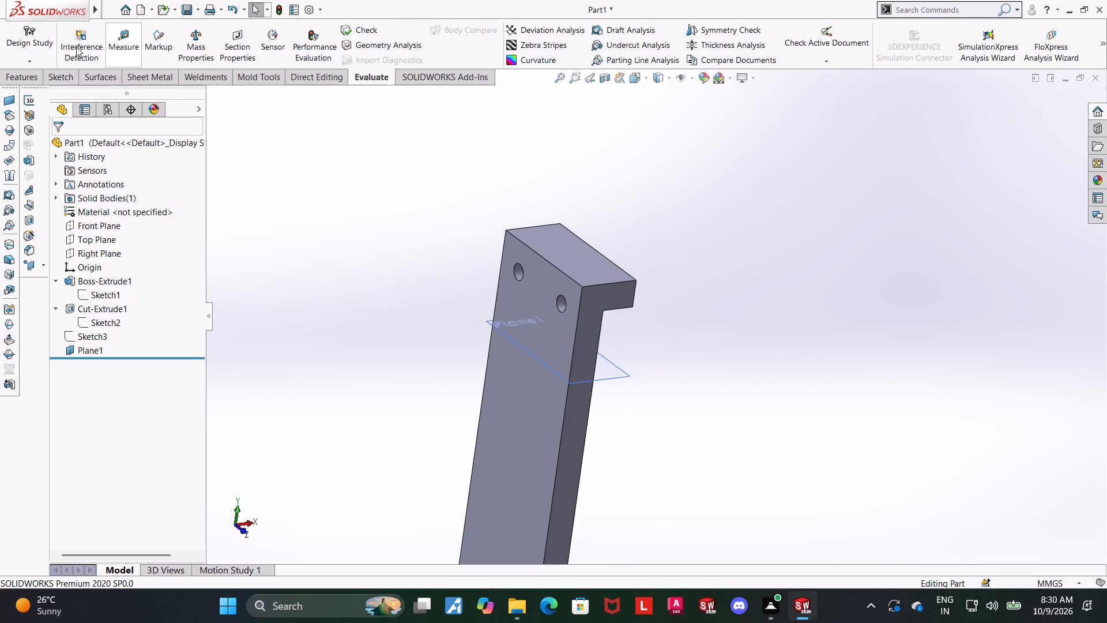
click(123, 40)
click(567, 254)
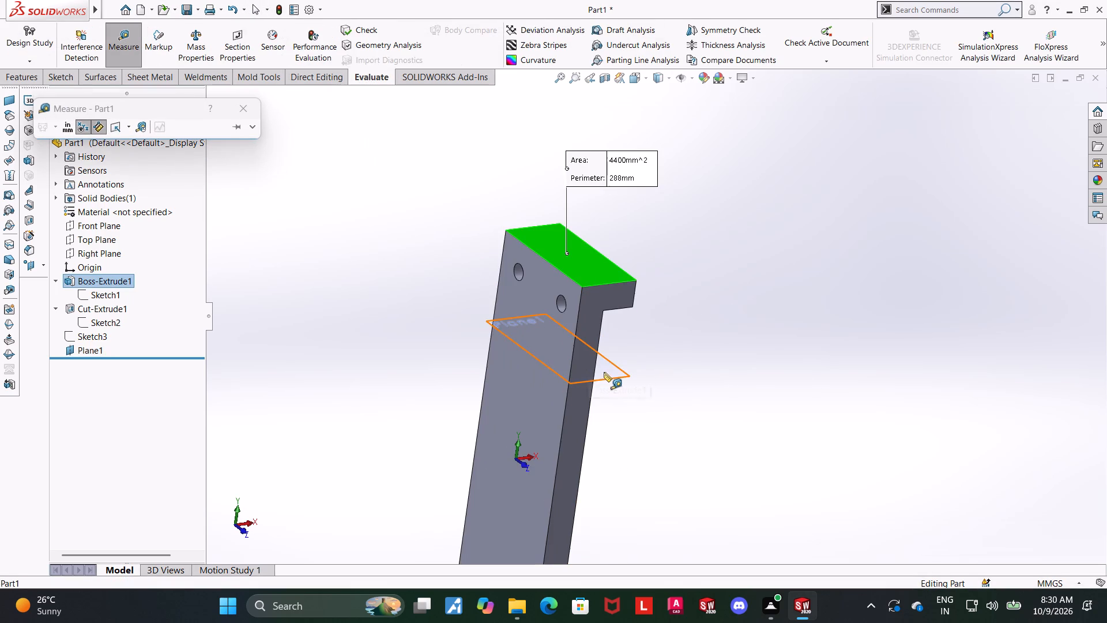
Measure the distance from the channel's top end face to the offset reference plane.
click(604, 371)
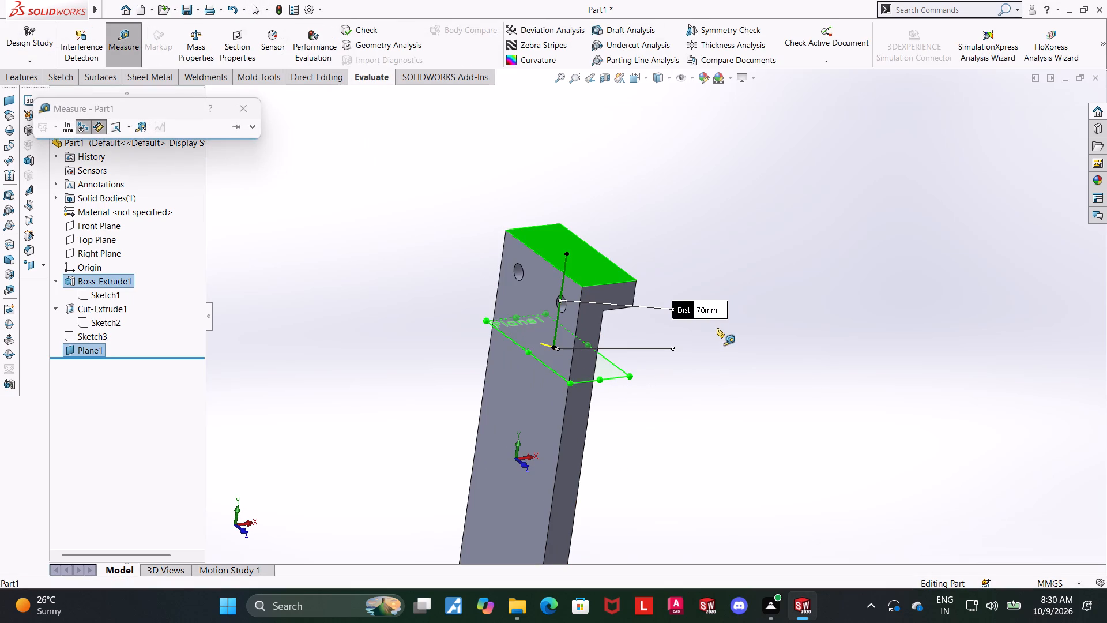
key(Escape)
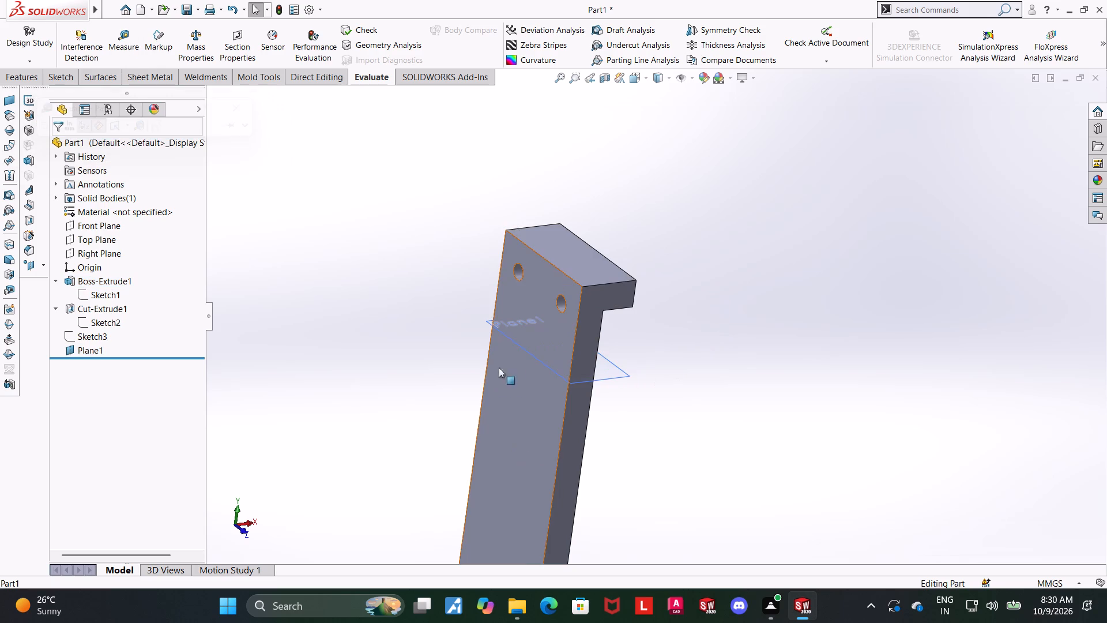
Stretch the offset reference plane's boundary outward well beyond the channel's web face.
click(609, 367)
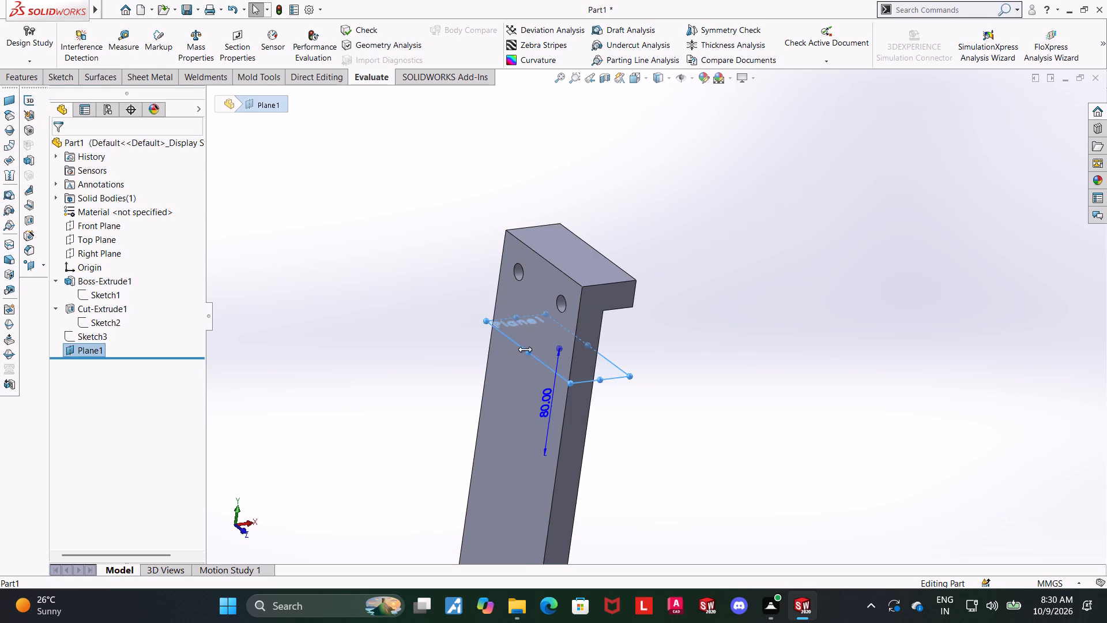
drag(525, 349, 249, 400)
scroll(248, 400, down, 2)
scroll(249, 400, up, 3)
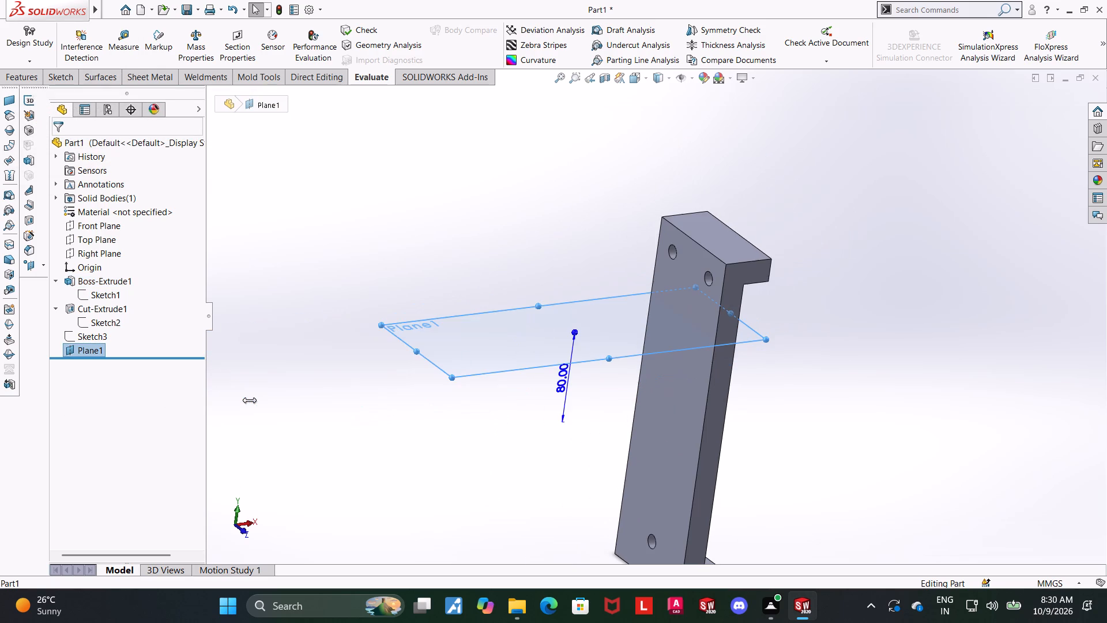
drag(249, 400, 262, 387)
click(262, 387)
key(Escape)
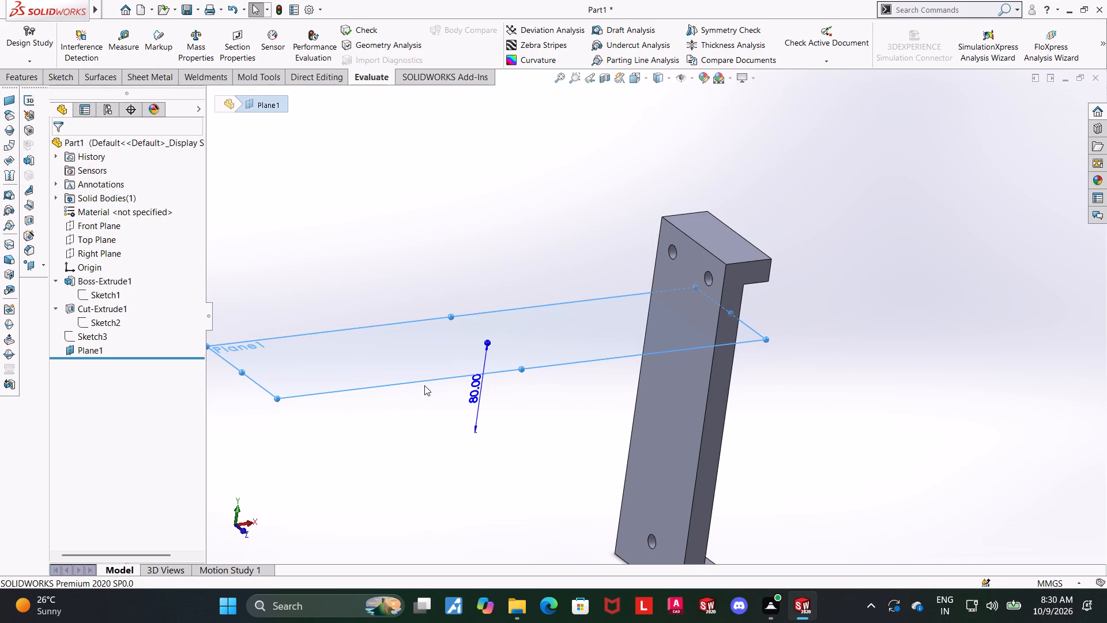
On the offset plane, sketch a closed tapered four-line arm profile from the web's full width to an outer edge about 59 mm wide, about 358 mm away.
scroll(609, 393, up, 3)
scroll(737, 273, down, 2)
middle_drag(739, 200, 741, 200)
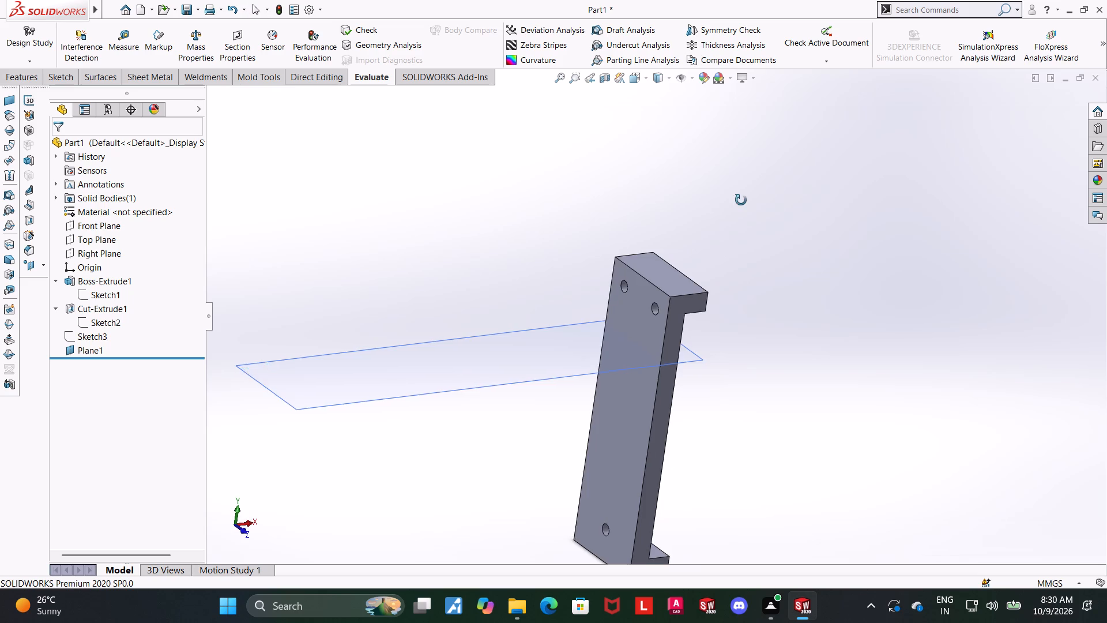
middle_drag(741, 200, 739, 227)
middle_drag(729, 223, 720, 228)
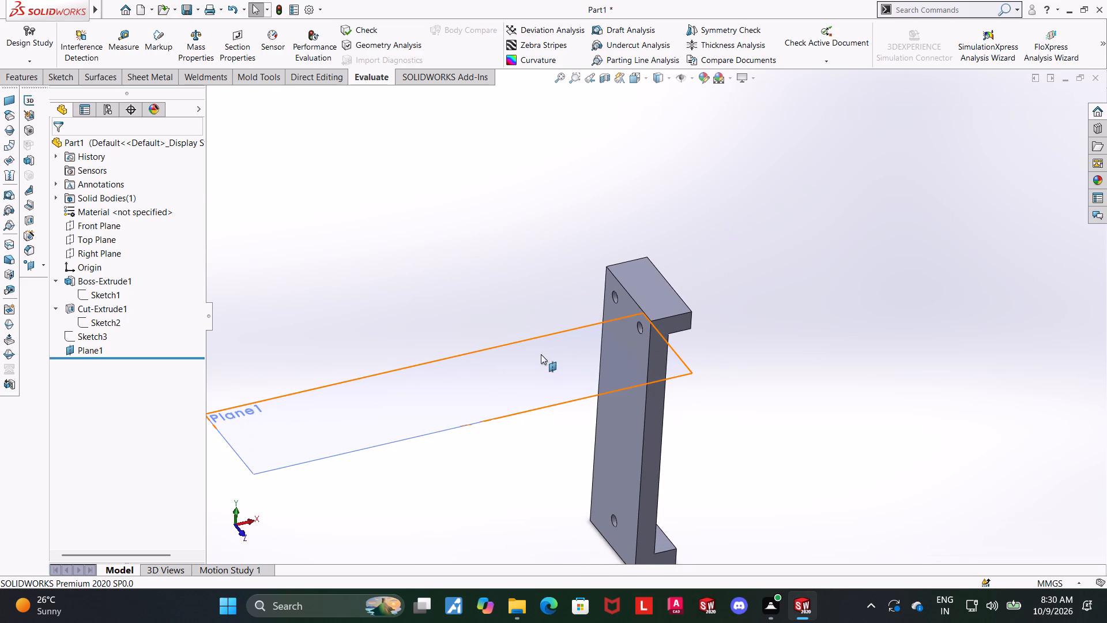
click(541, 354)
click(588, 321)
click(85, 368)
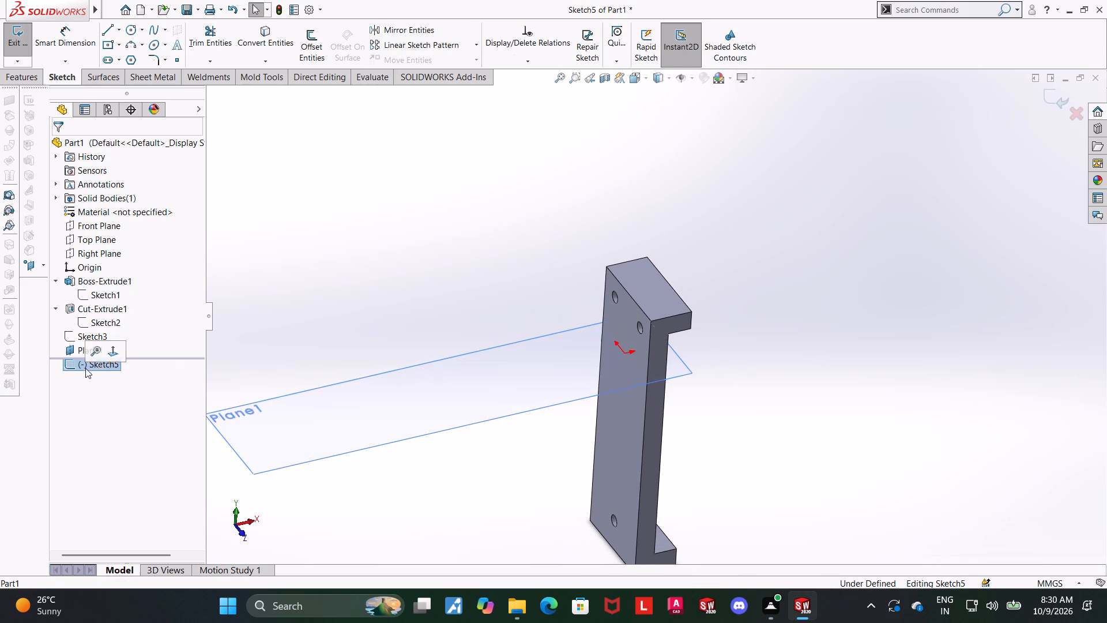
click(110, 355)
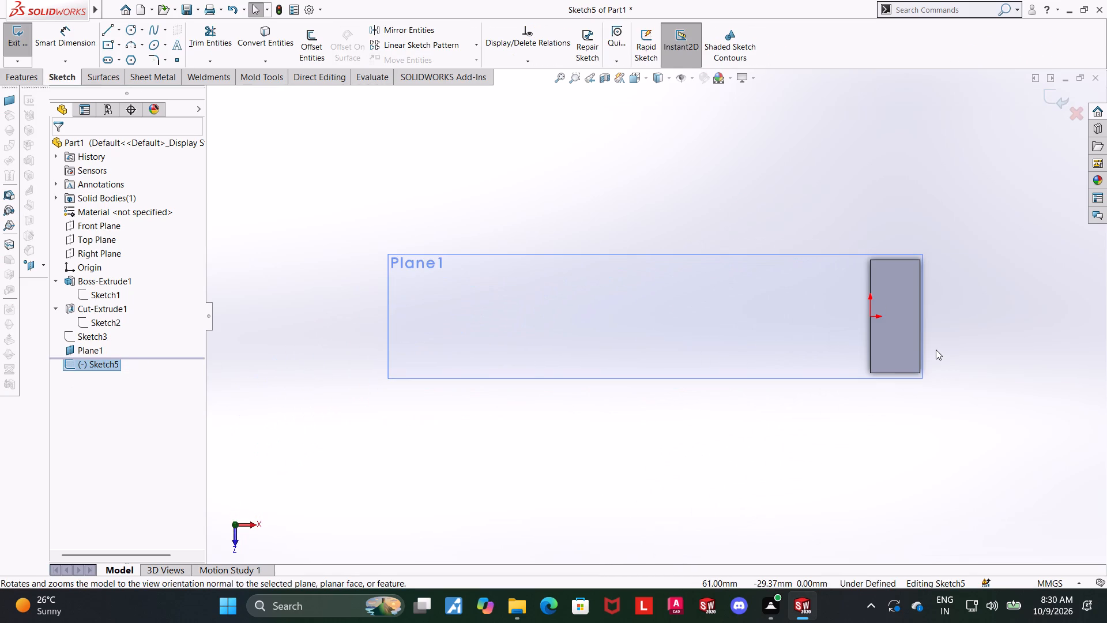
click(108, 26)
click(868, 258)
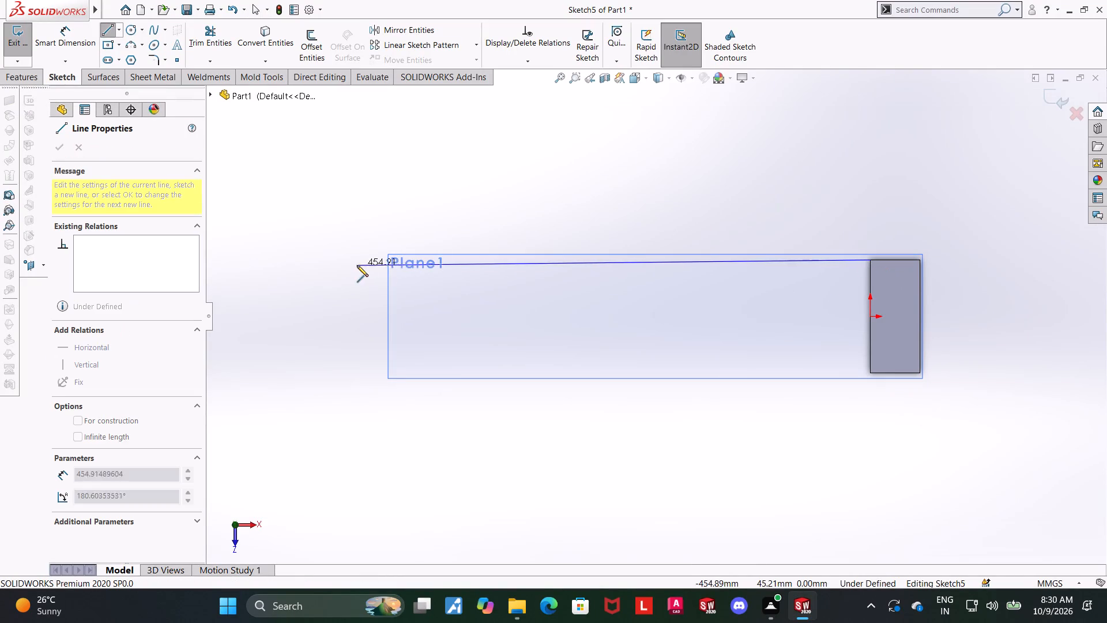
click(466, 275)
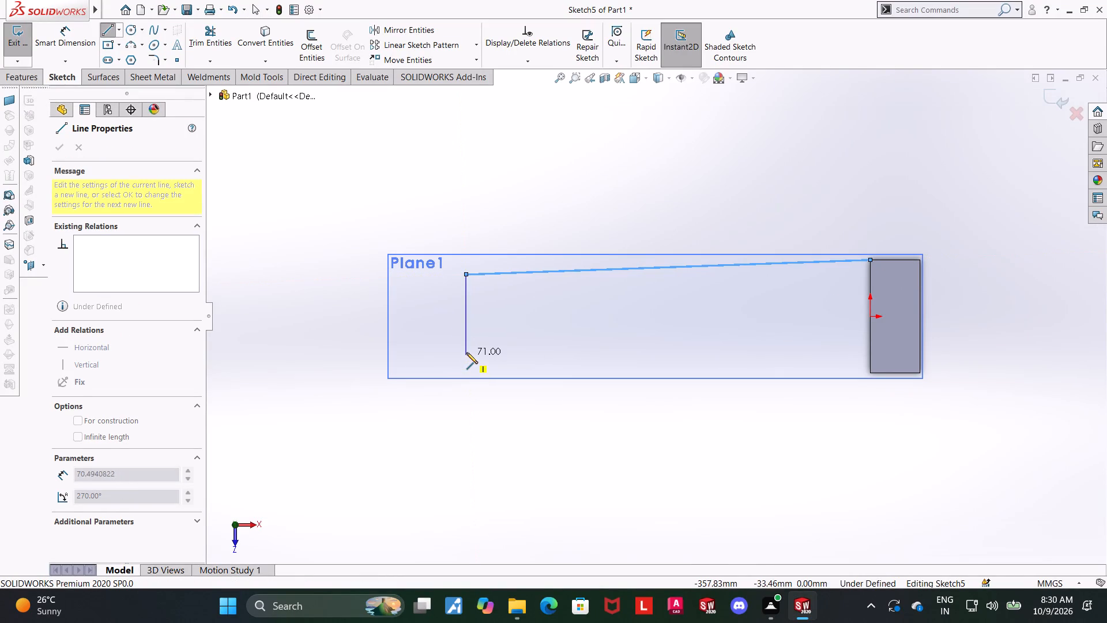
click(469, 341)
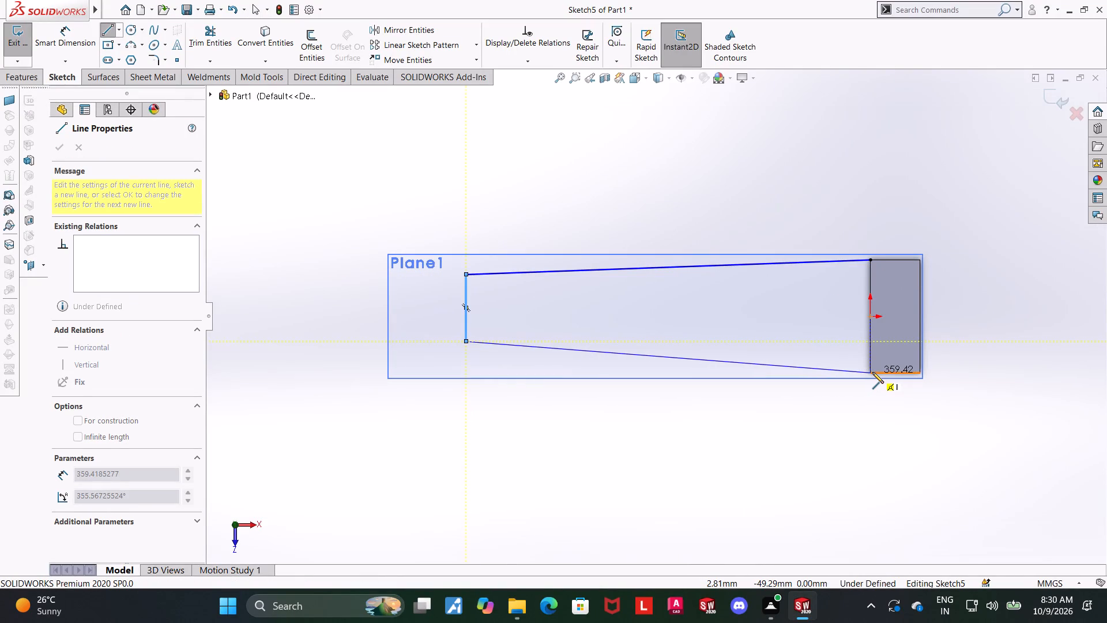
click(870, 372)
click(867, 258)
key(Escape)
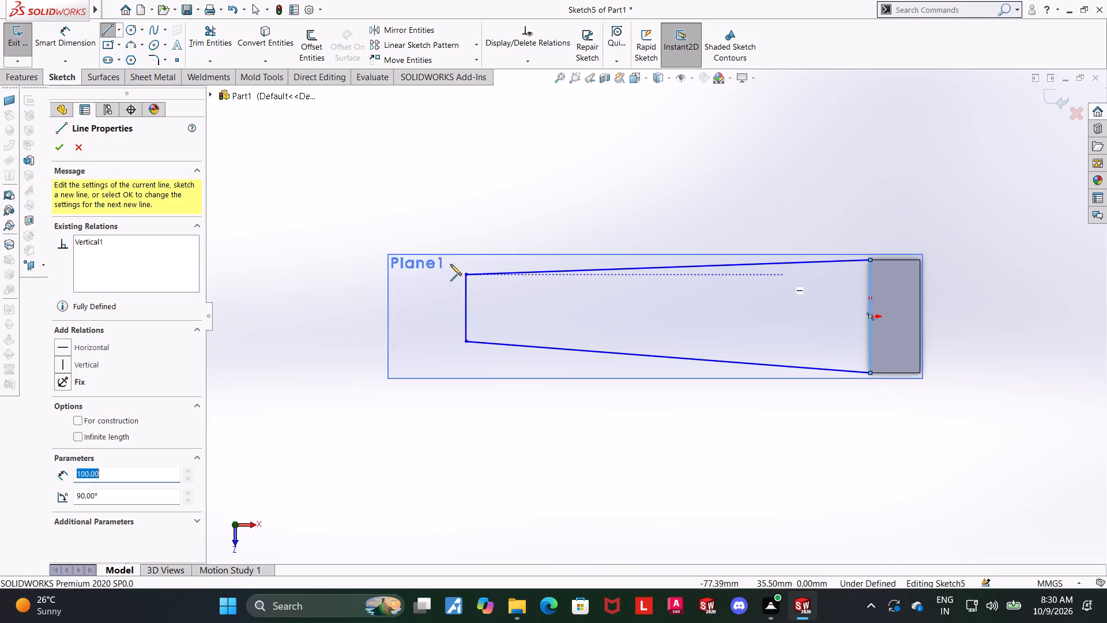
key(Escape)
Dimension the arm profile's outer end edge to 76 mm.
click(63, 48)
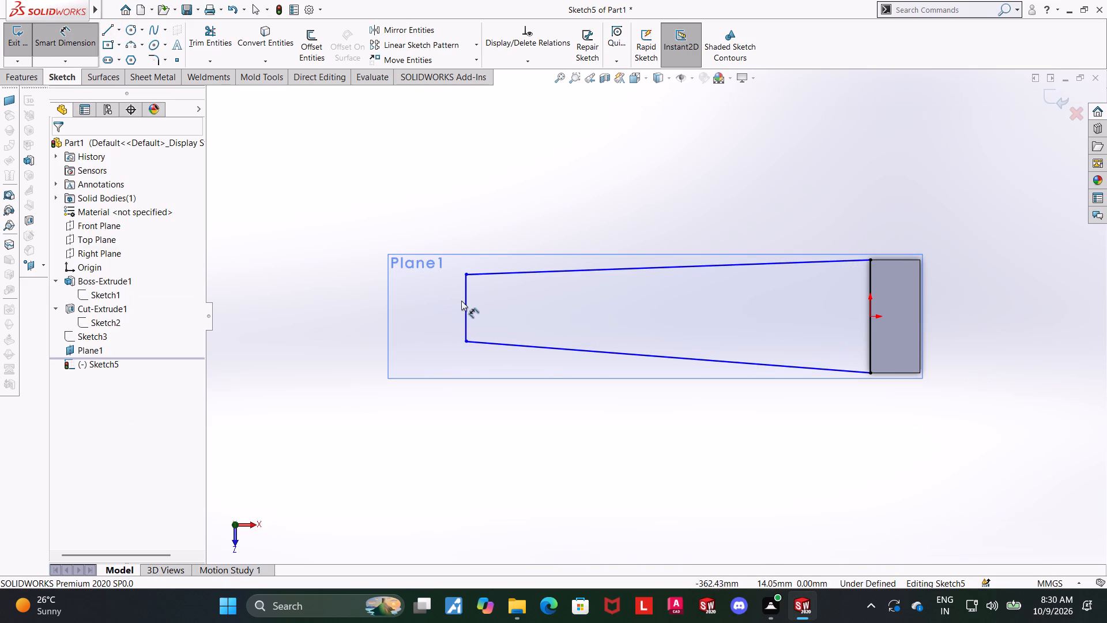
click(469, 312)
click(467, 312)
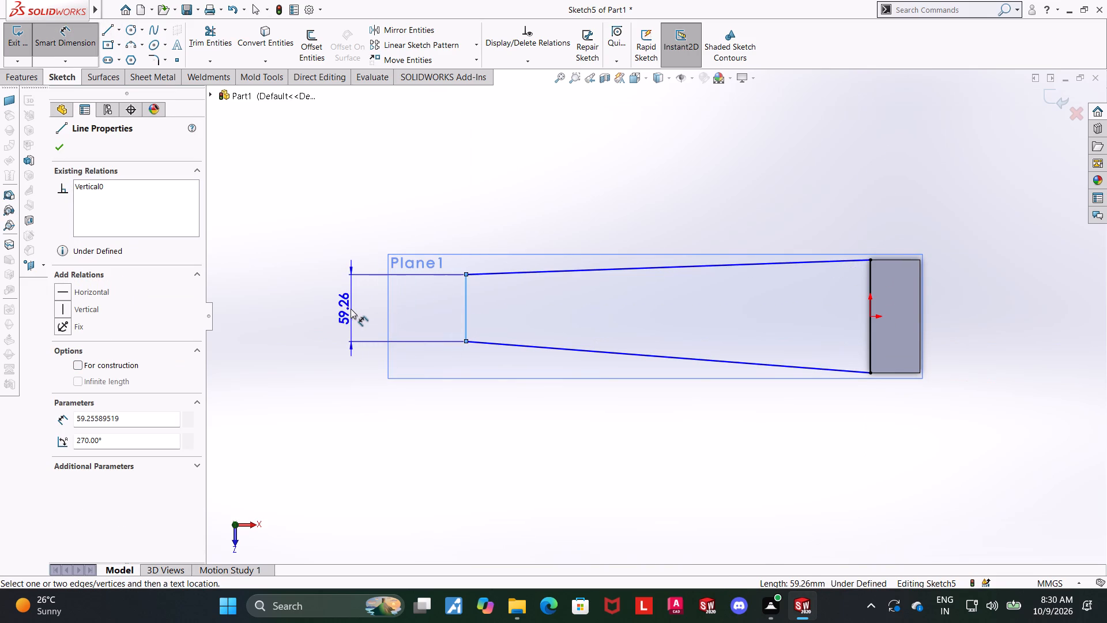
click(351, 309)
text(76)
key(Return)
key(Escape)
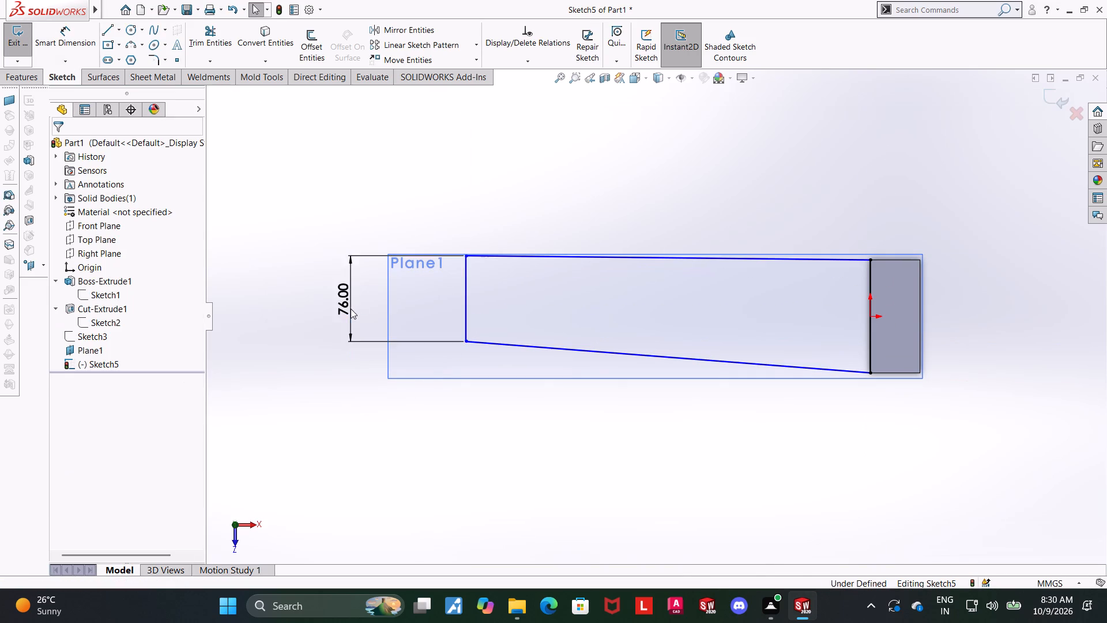
key(Escape)
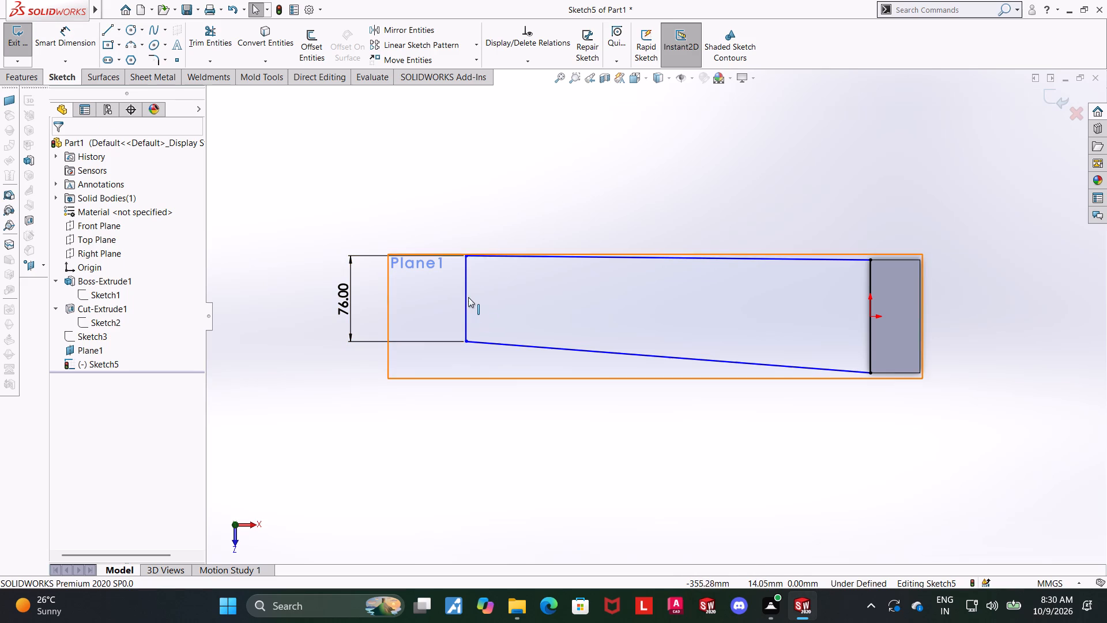
Add a horizontal relation between the outer edge's midpoint and the origin to centre the arm profile.
click(465, 299)
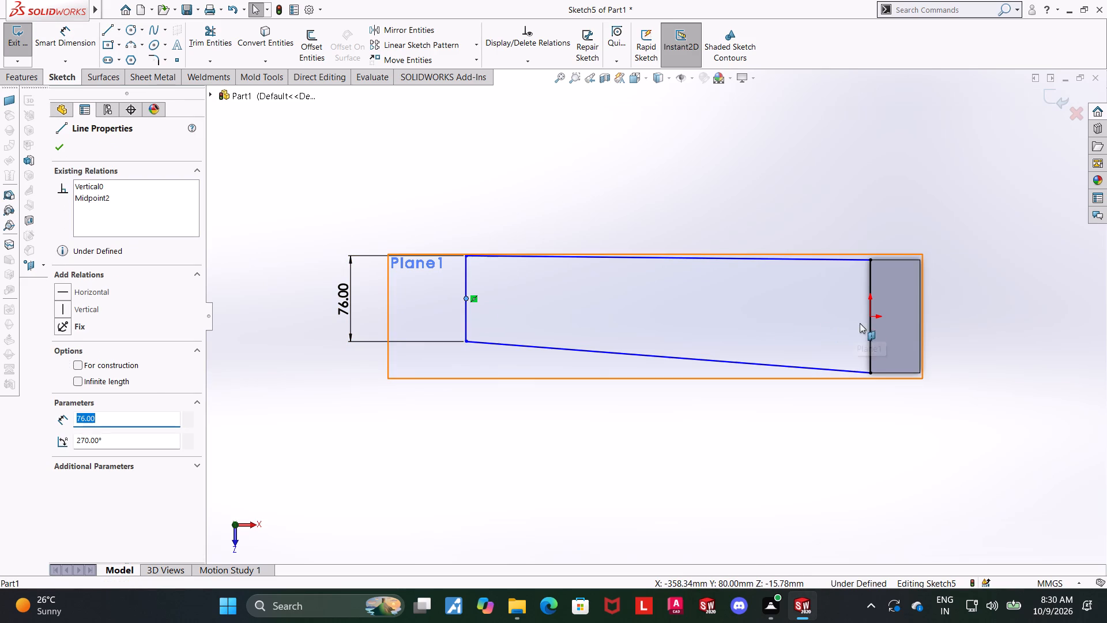
ctrl+click(870, 317)
click(64, 344)
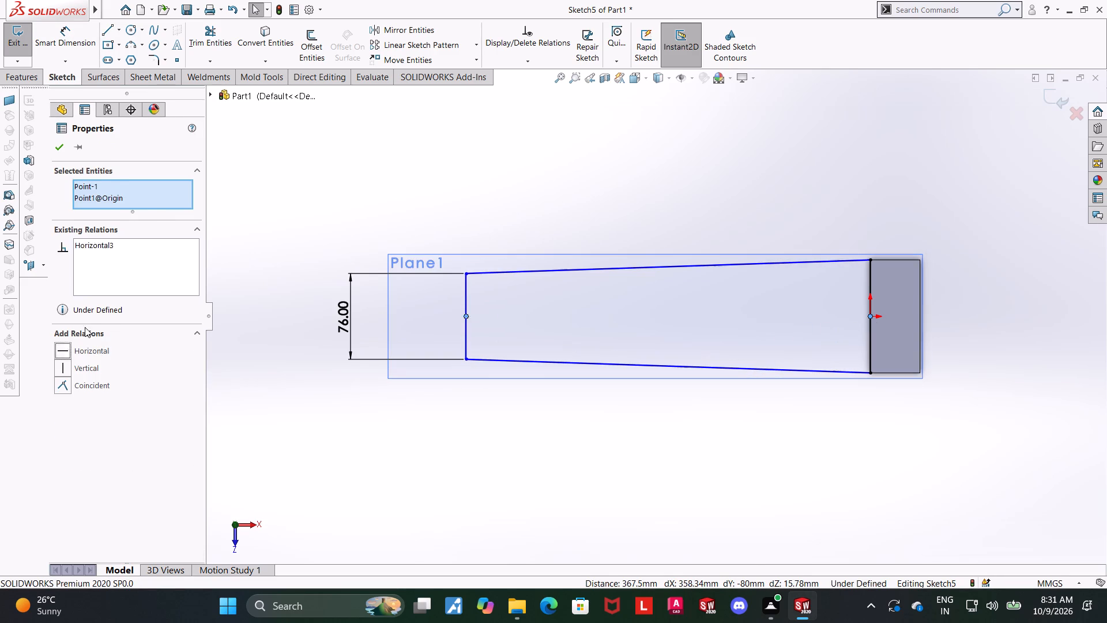
key(Escape)
Dimension the arm profile's length from the web edge to the outer edge as 300 mm and finish the sketch.
click(80, 41)
click(872, 334)
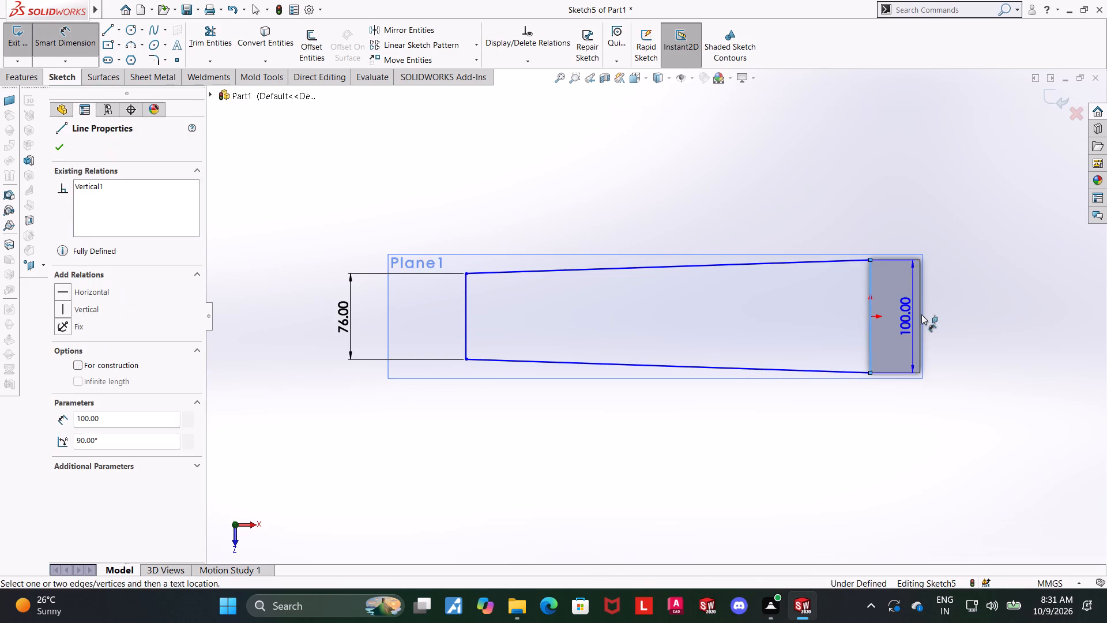
key(Escape)
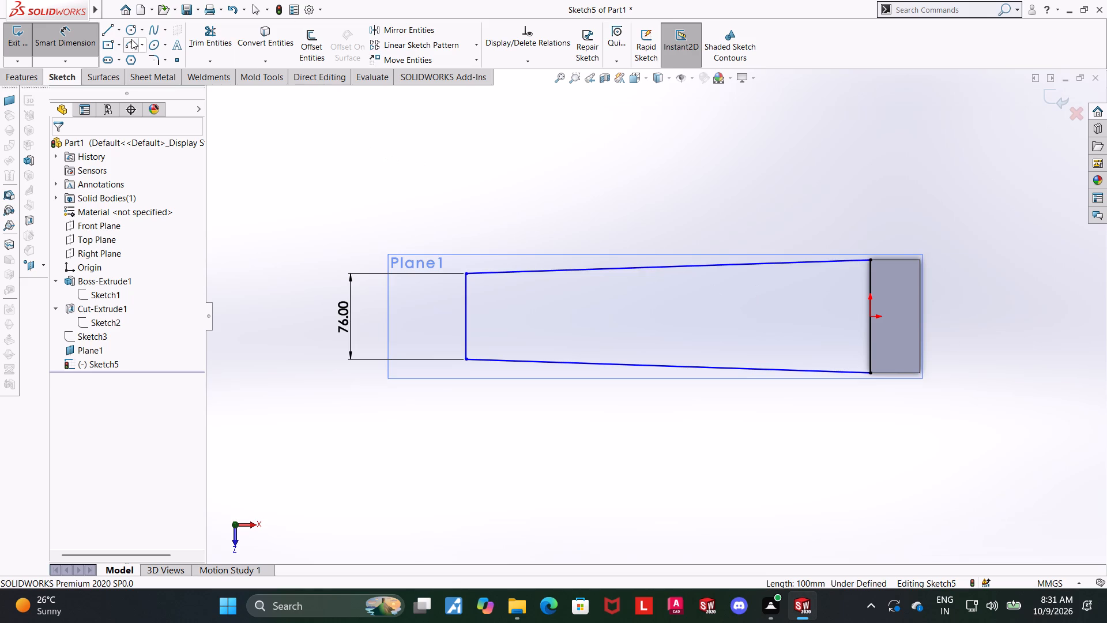
click(466, 303)
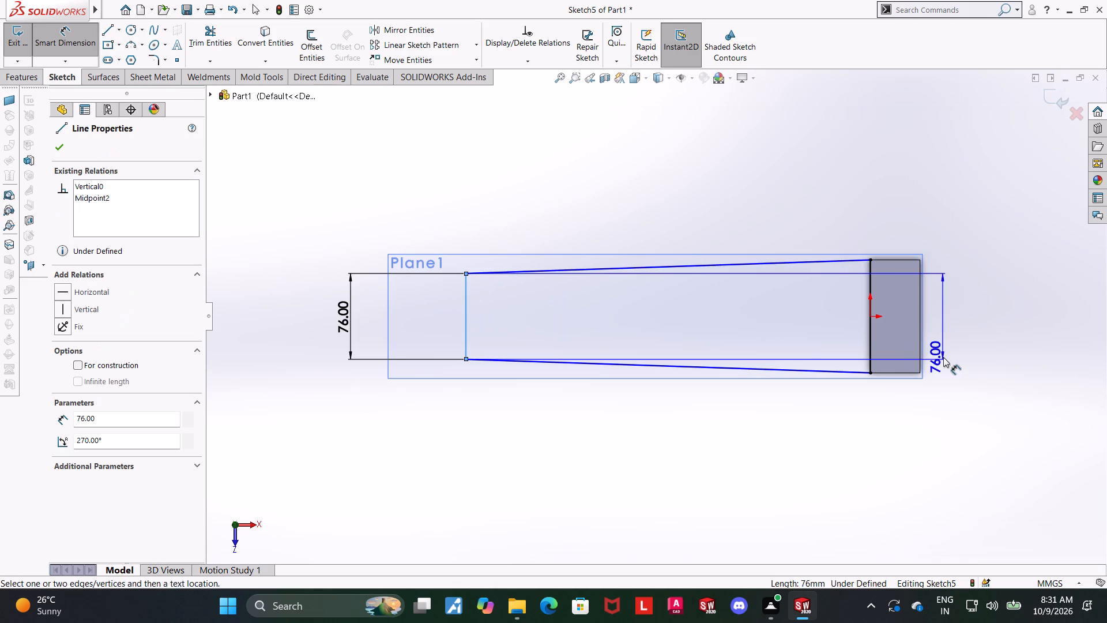
click(868, 343)
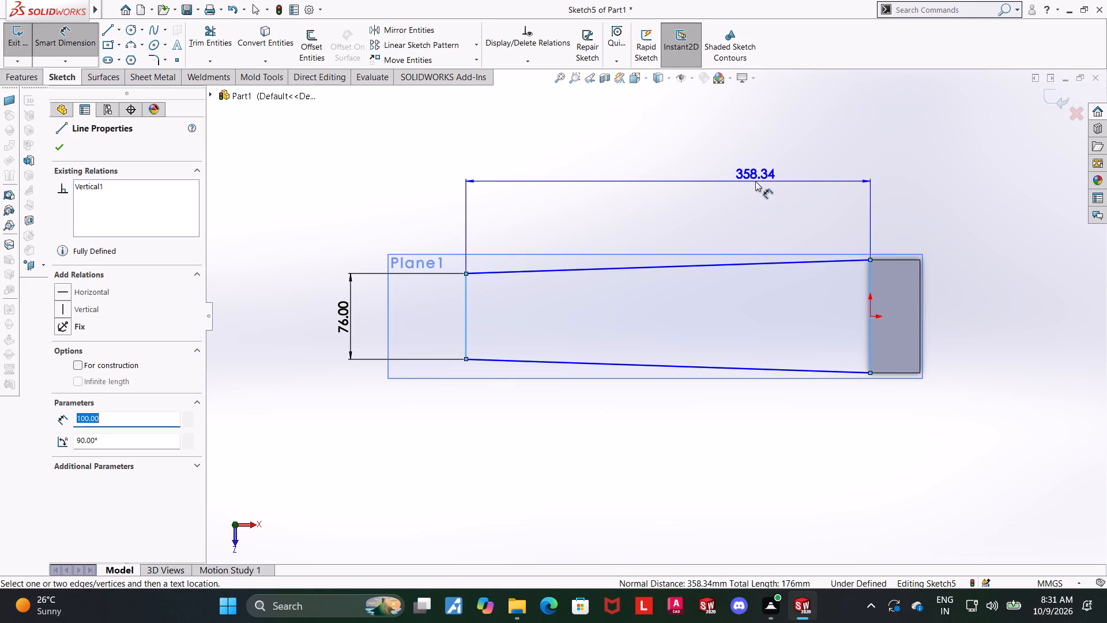
click(755, 181)
text(300)
key(Return)
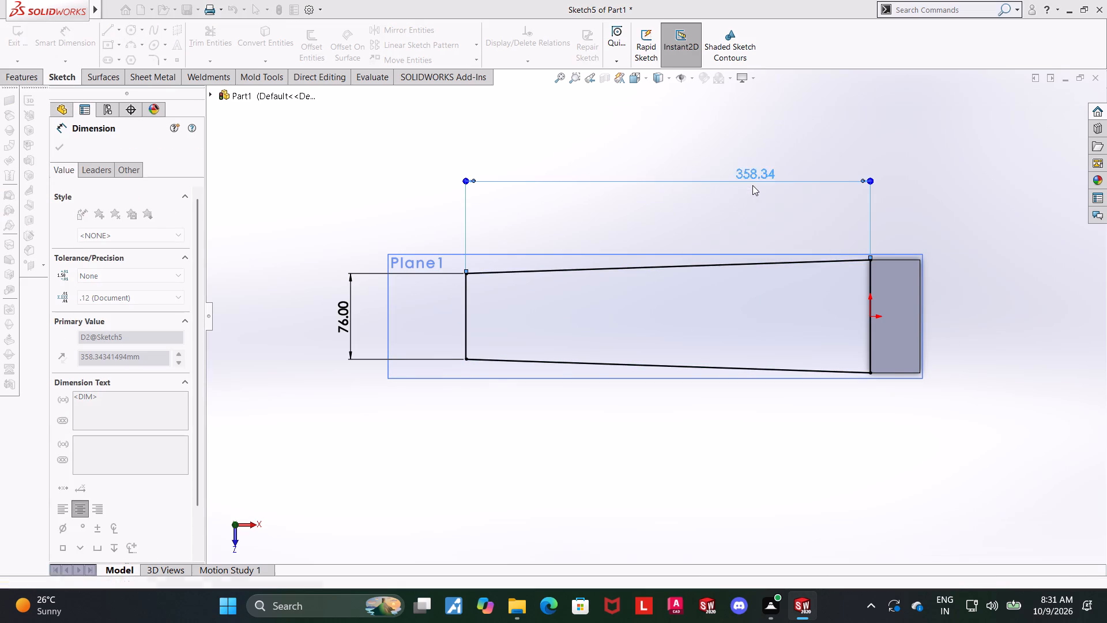
key(Escape)
scroll(904, 276, up, 1)
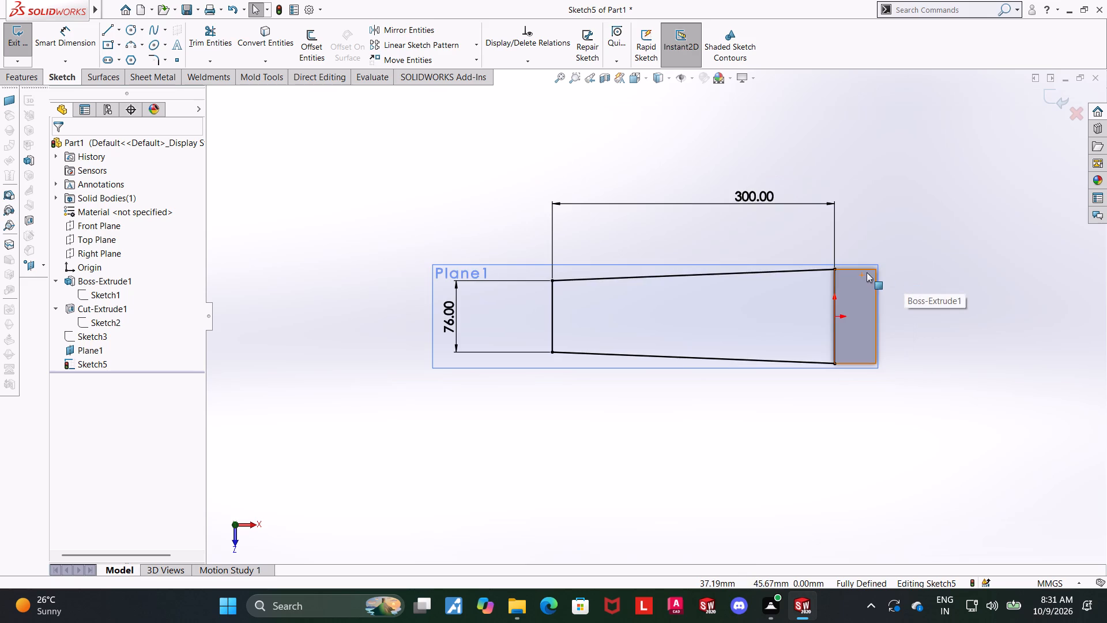
scroll(867, 281, up, 2)
middle_drag(905, 353, 928, 178)
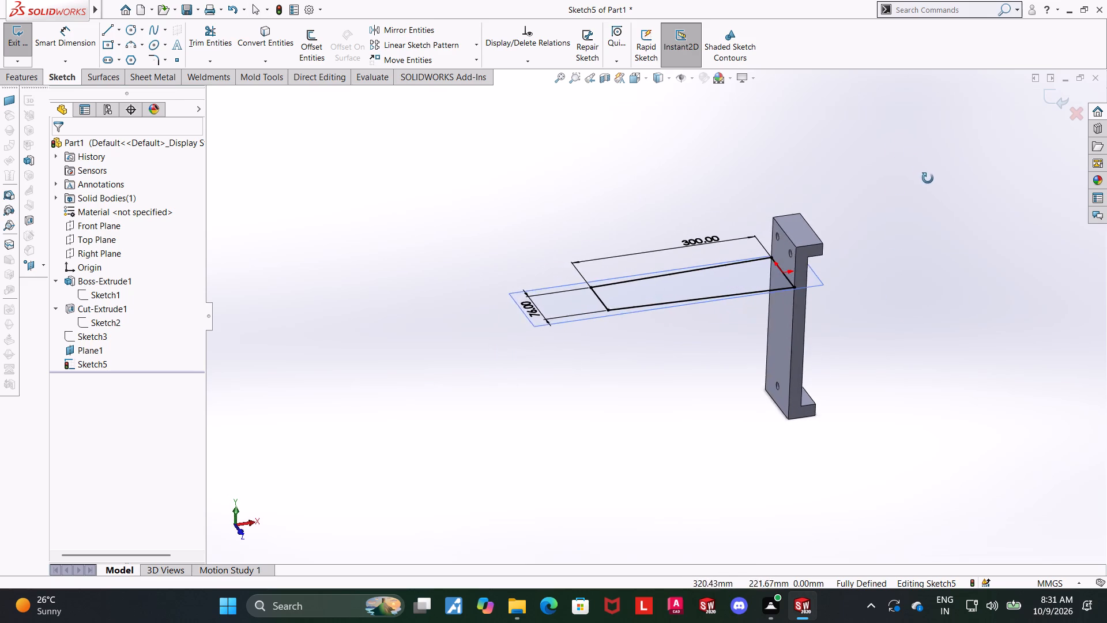
middle_drag(928, 178, 926, 179)
scroll(884, 192, down, 2)
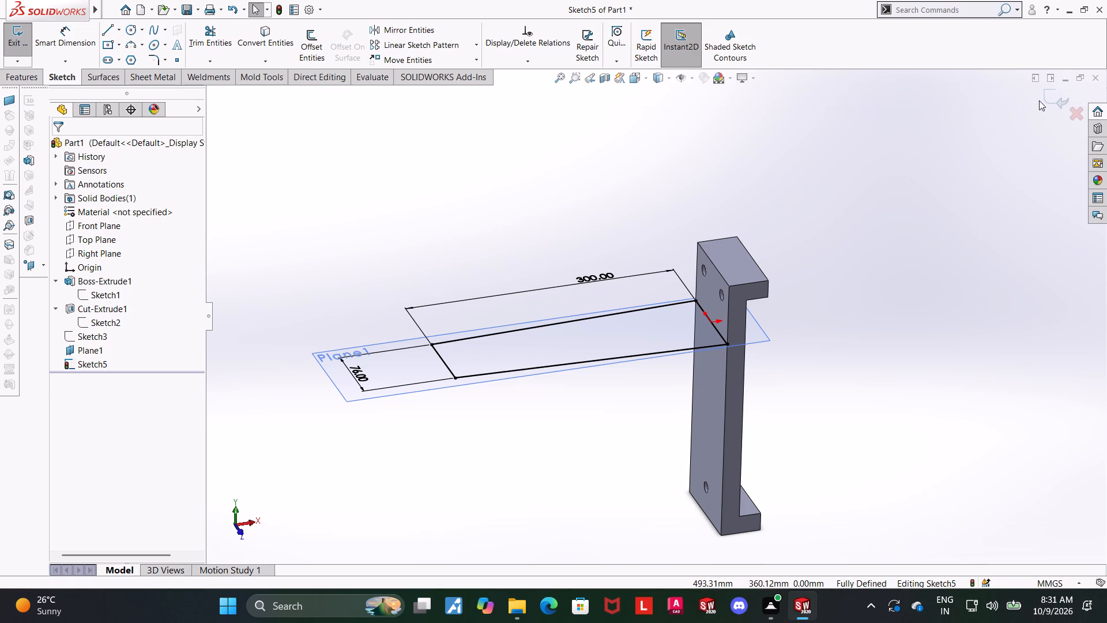
click(1052, 93)
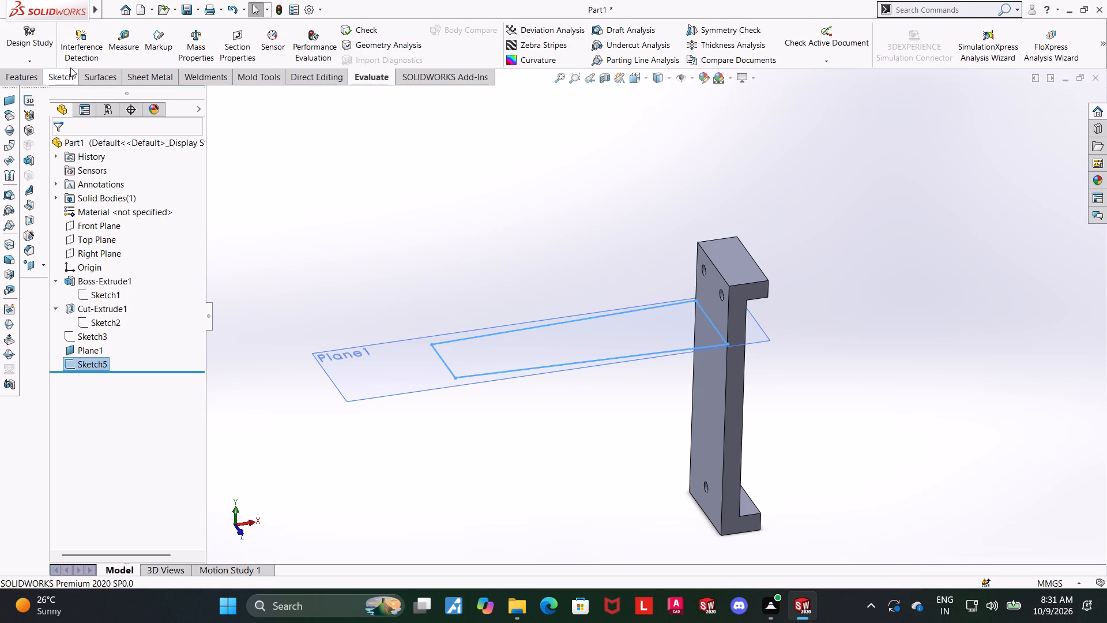
Extrude the tapered arm profile 12 mm downward from the offset plane, merged with the channel.
click(70, 67)
click(27, 78)
click(82, 155)
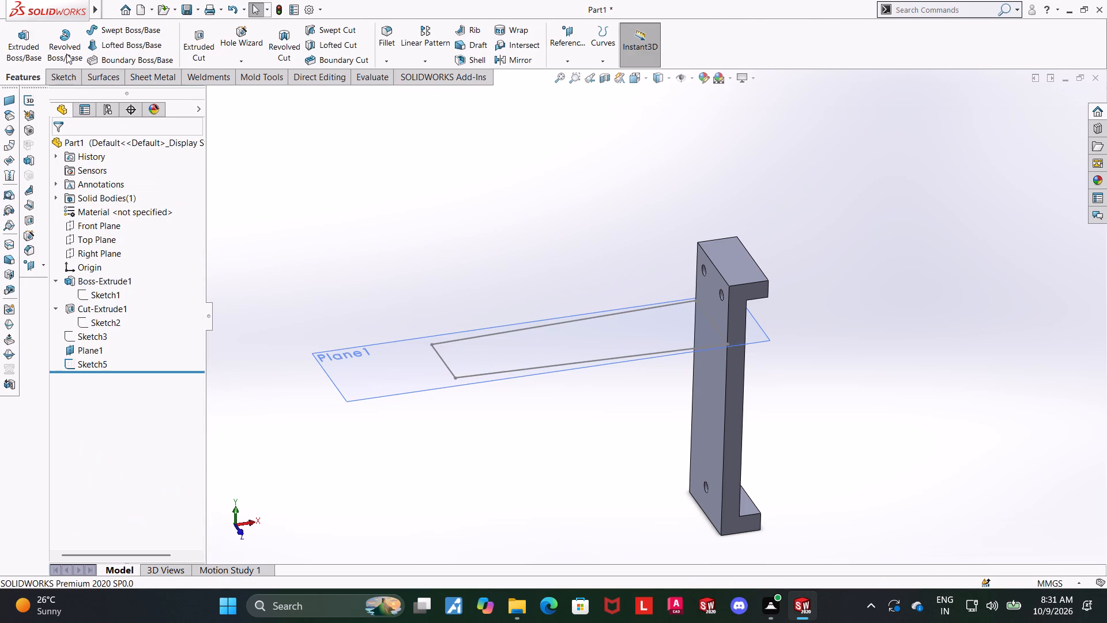
click(17, 43)
click(502, 371)
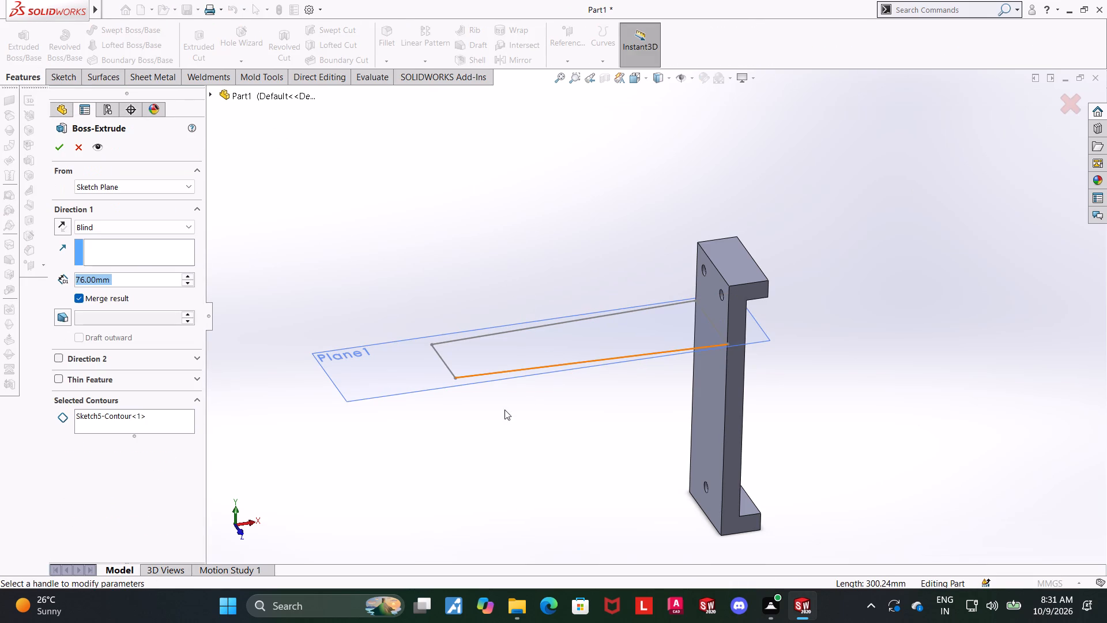
click(63, 230)
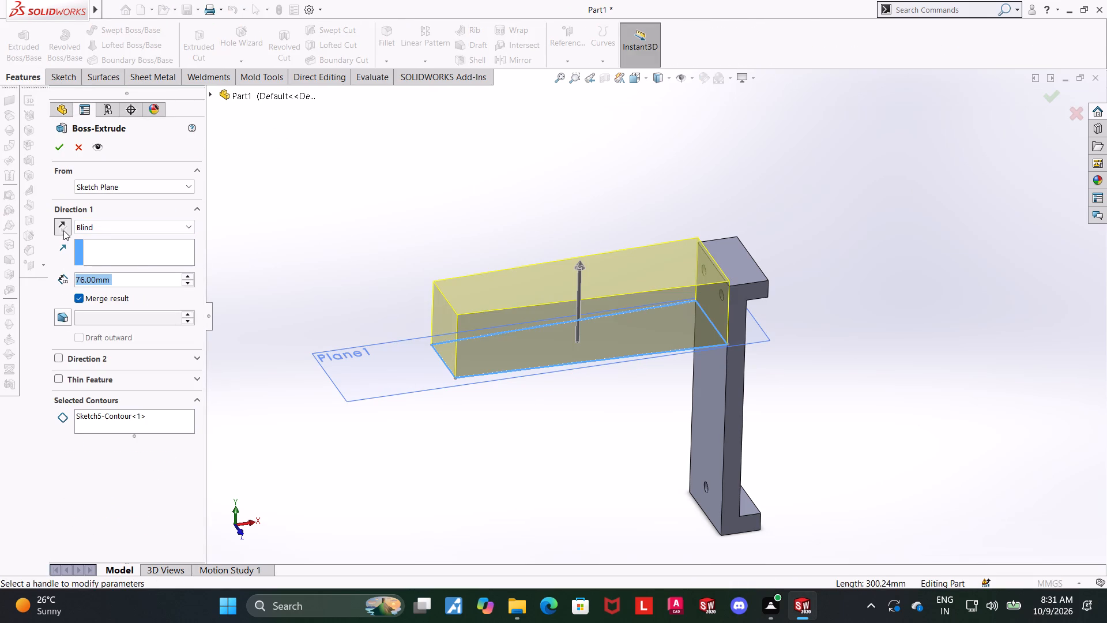
drag(119, 283, 2, 276)
text(12)
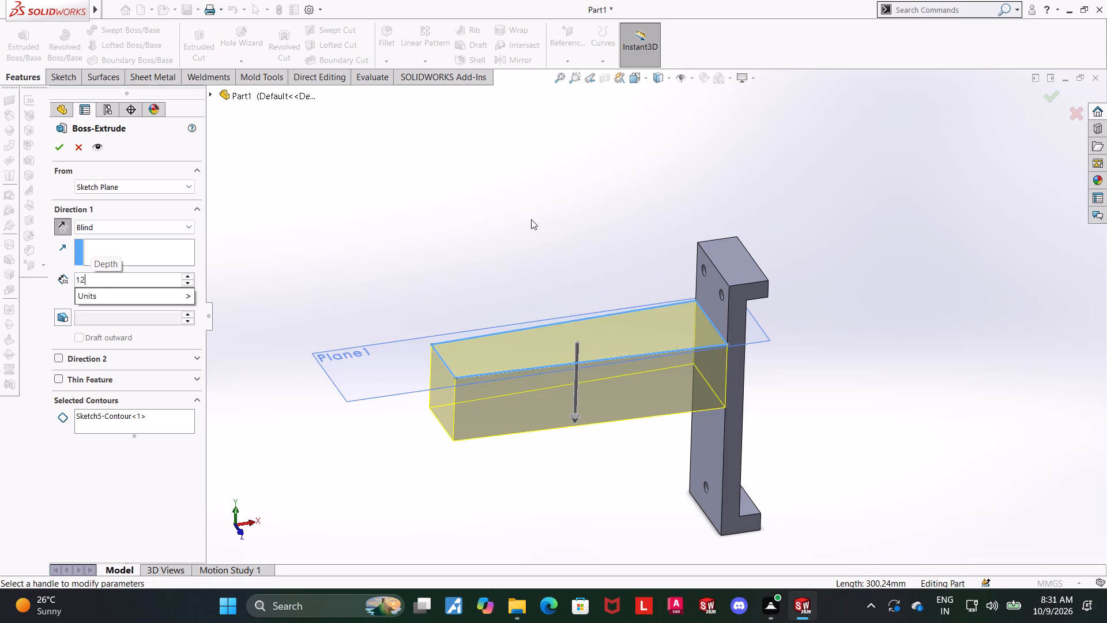
key(Return)
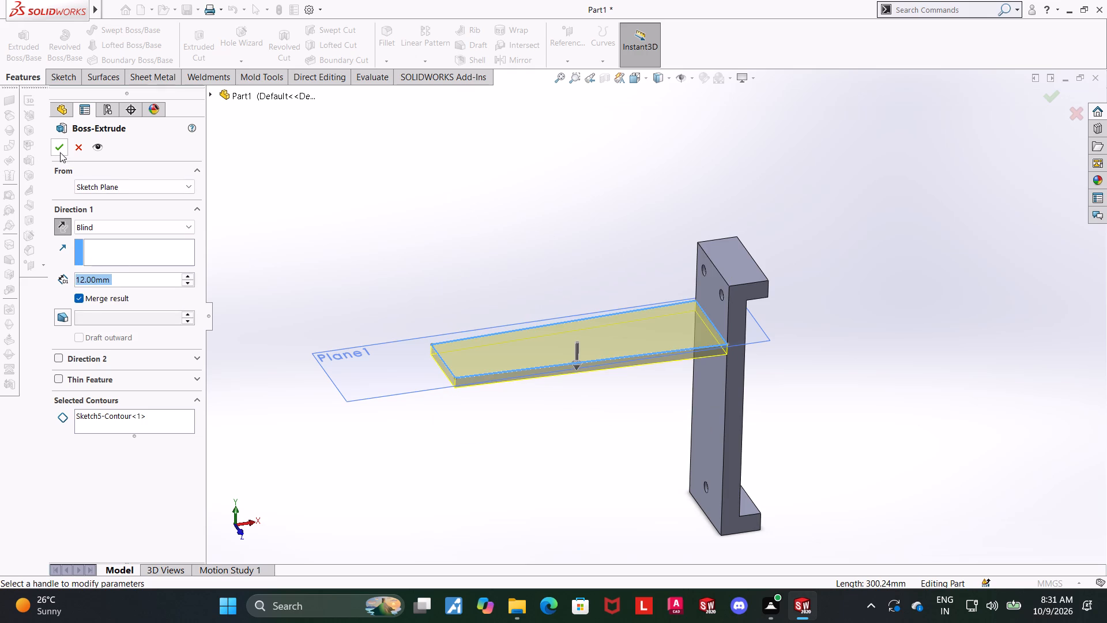
click(59, 151)
click(882, 231)
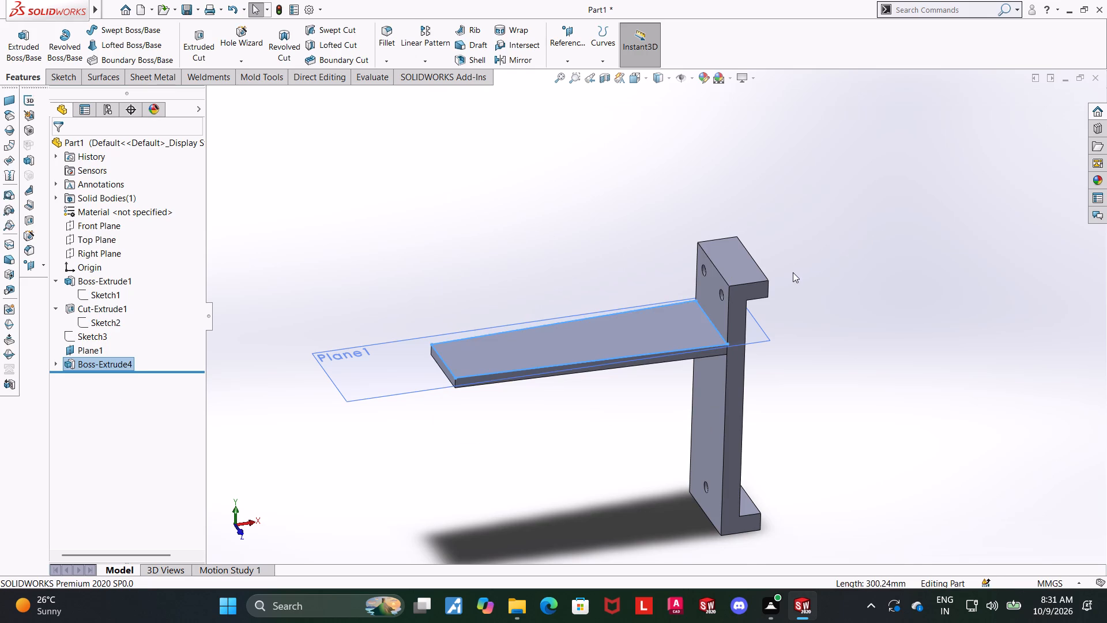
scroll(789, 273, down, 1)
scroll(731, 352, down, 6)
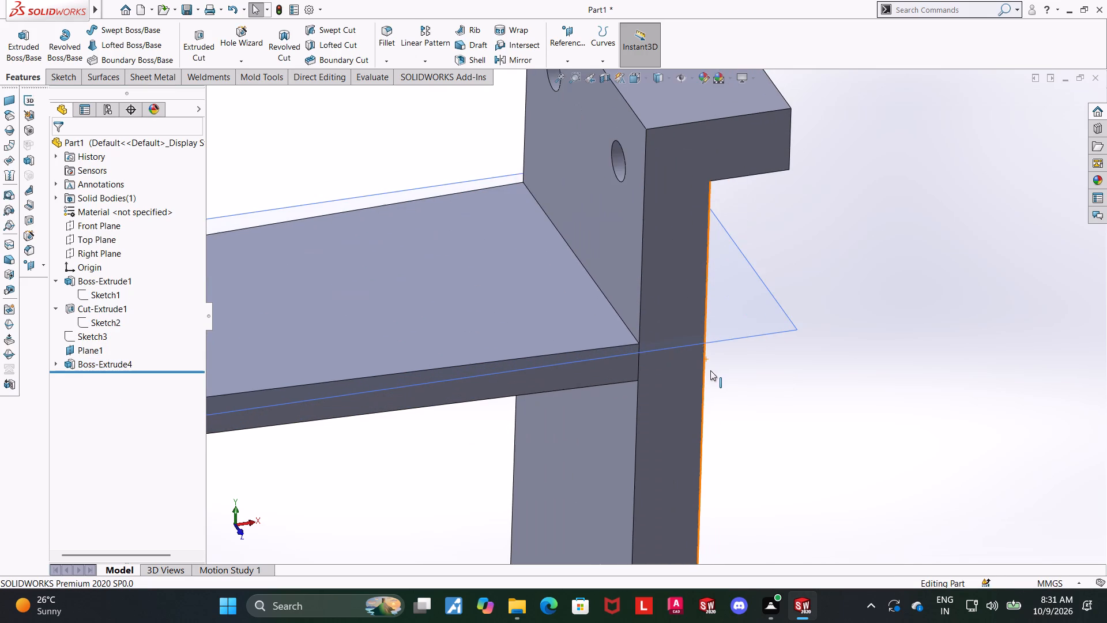
Examine the joint between the arm and the channel web, including the arm's short vertical edge there.
scroll(685, 372, up, 1)
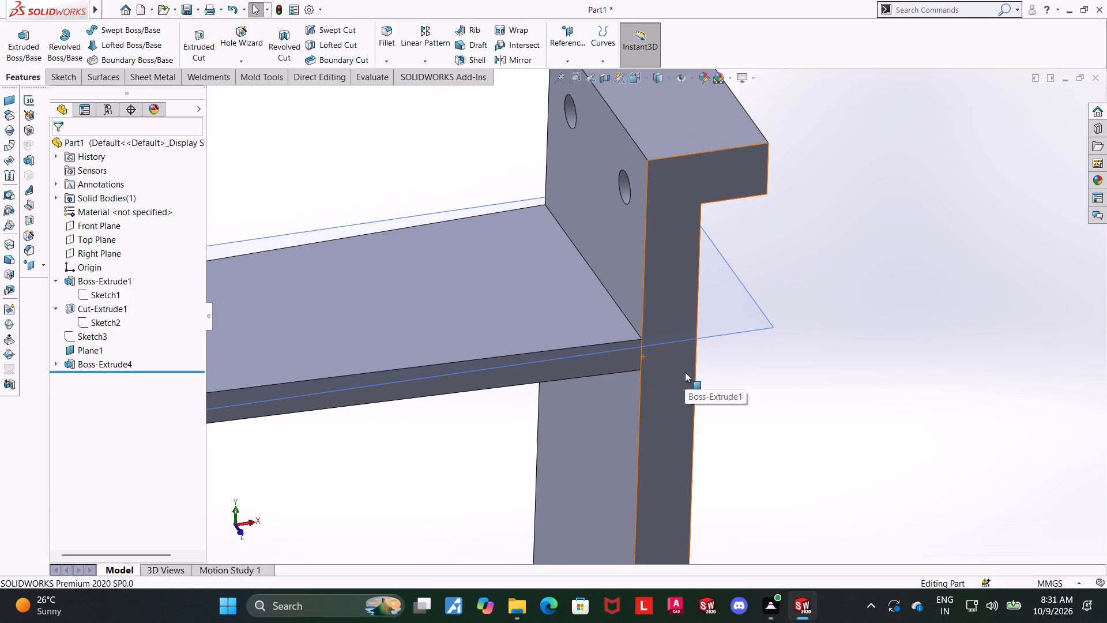
scroll(685, 372, up, 2)
scroll(646, 352, down, 3)
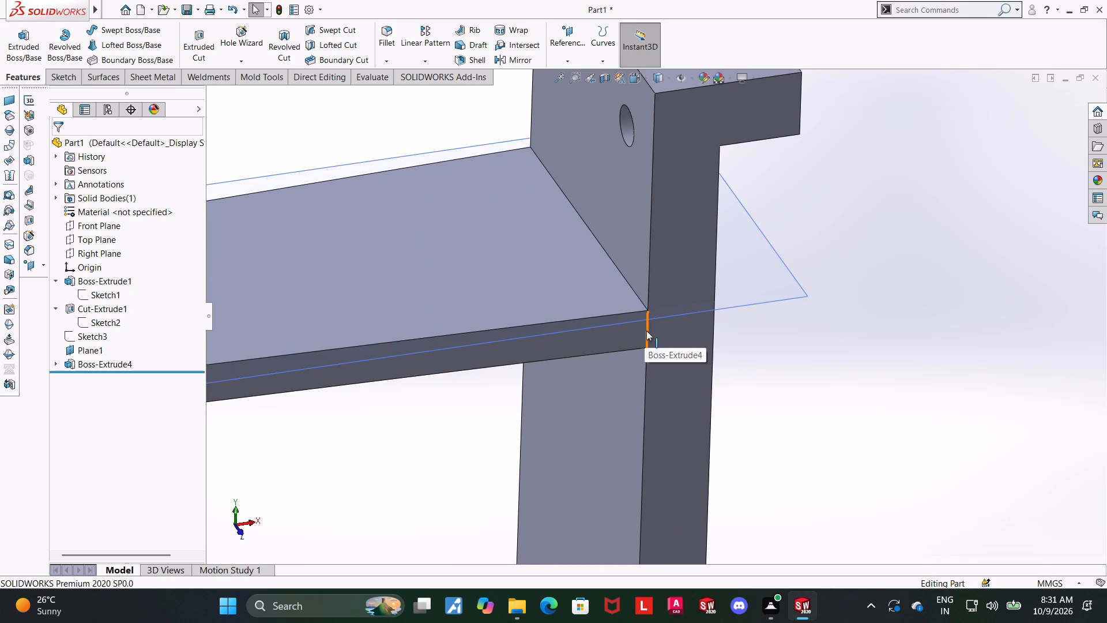
click(646, 331)
scroll(754, 349, up, 1)
click(879, 375)
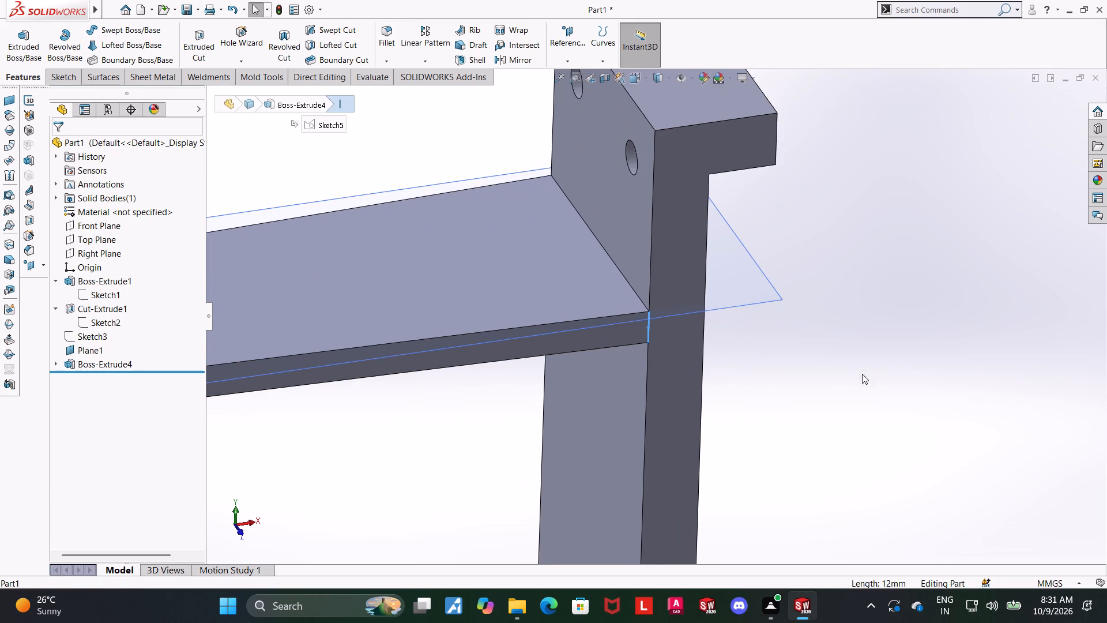
scroll(853, 373, up, 3)
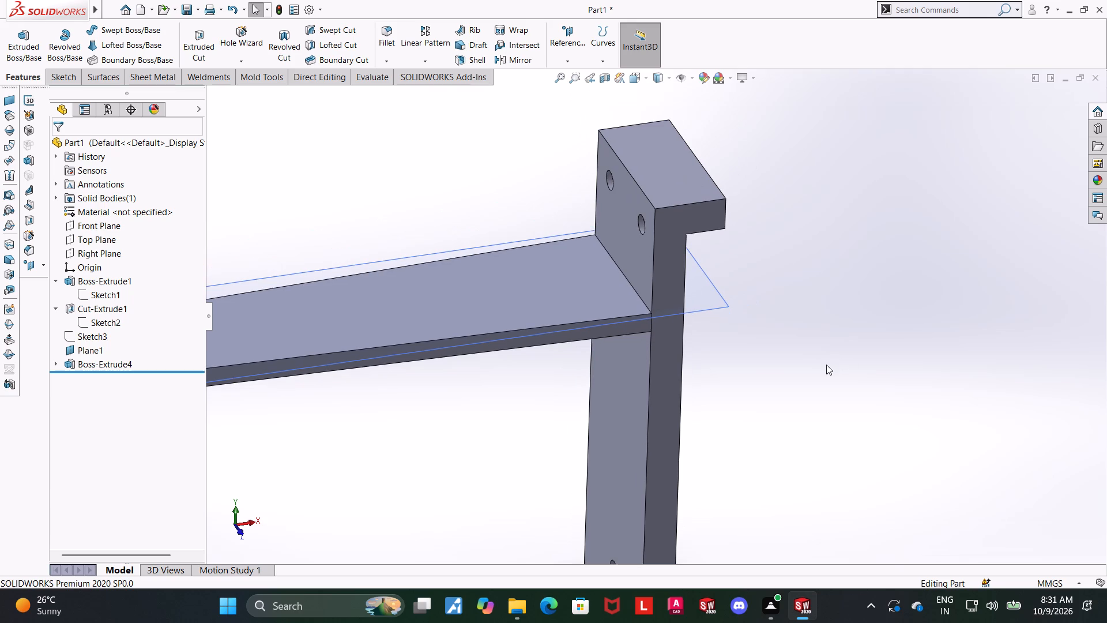
scroll(807, 358, up, 3)
middle_drag(607, 351, 617, 358)
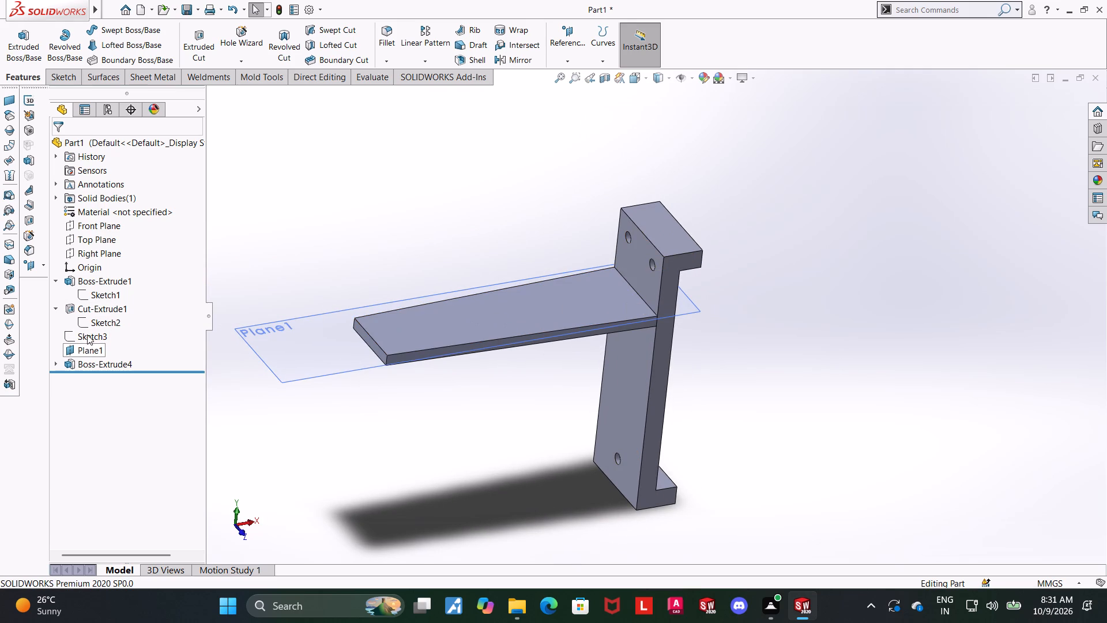
scroll(548, 370, up, 1)
middle_drag(549, 371, 541, 354)
Measure between the channel's top face and the arm's top face.
click(371, 75)
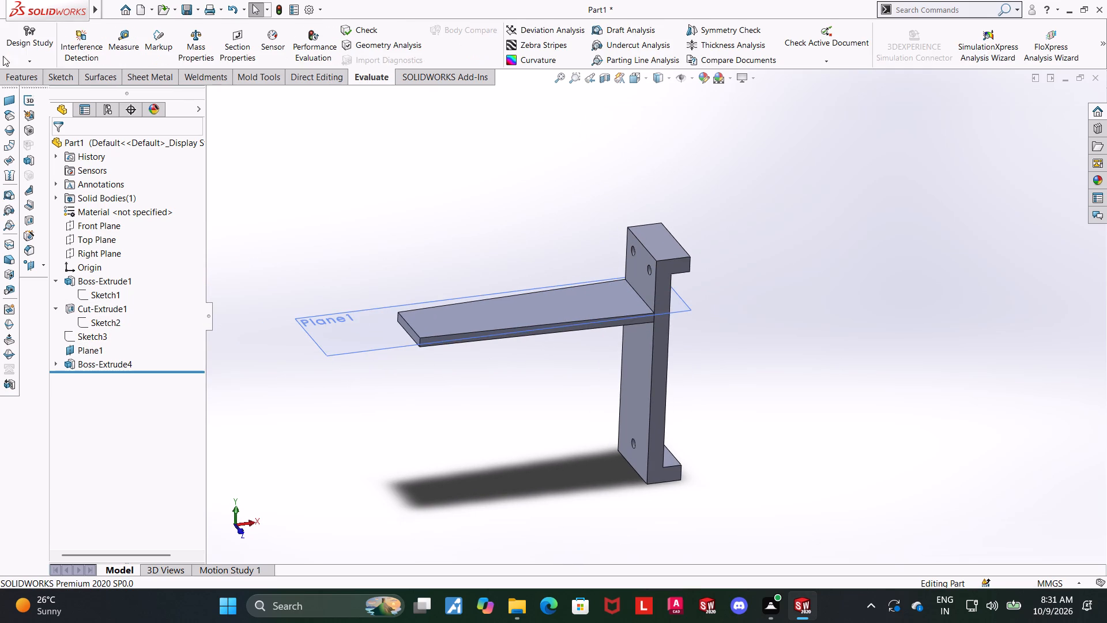
click(131, 45)
click(666, 241)
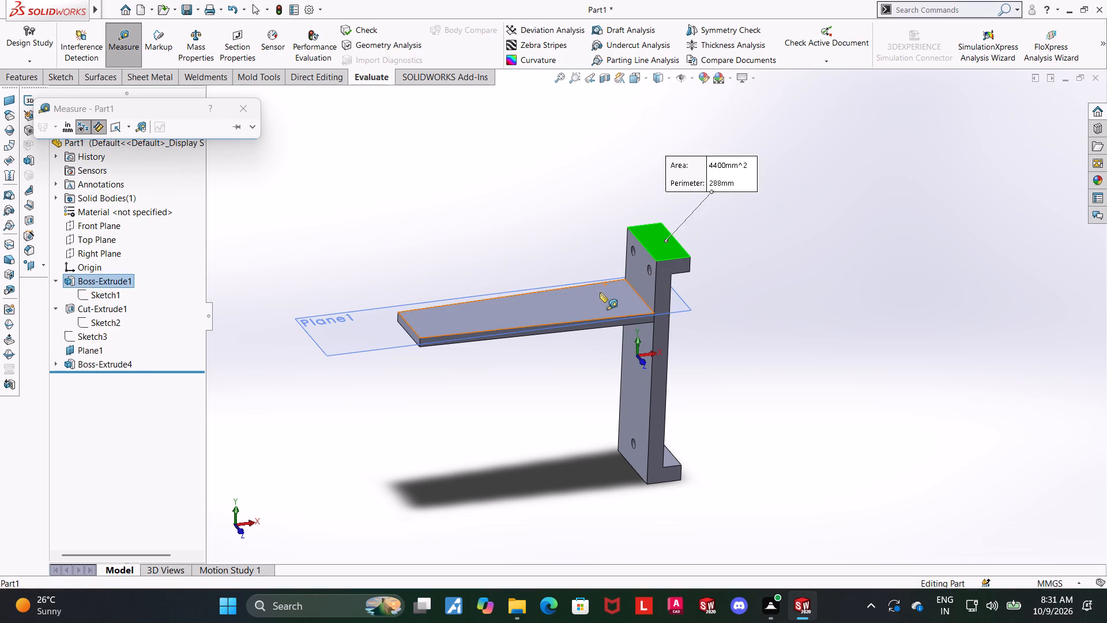
click(600, 292)
scroll(665, 185, down, 3)
key(Escape)
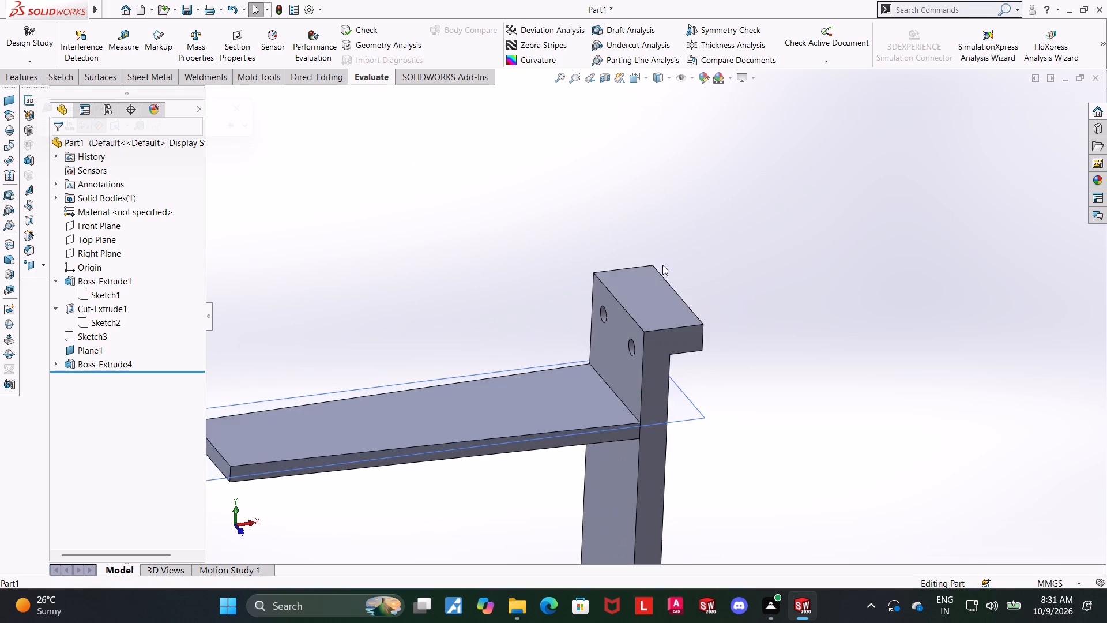
Hide the offset plane that carries the arm profile.
scroll(737, 291, up, 3)
middle_drag(662, 331, 667, 338)
click(26, 69)
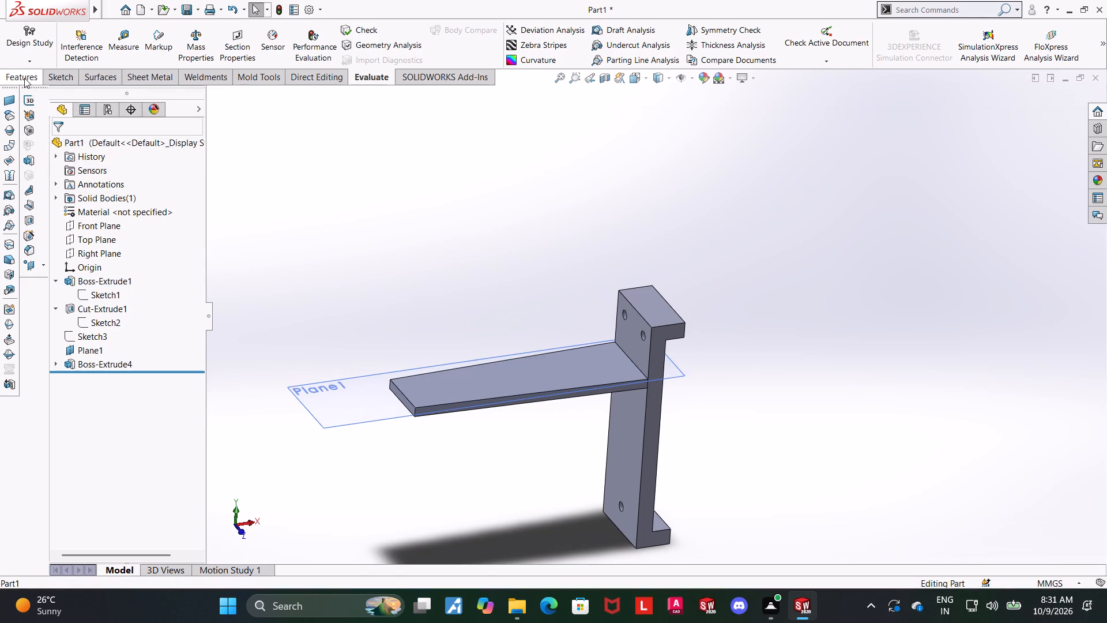
click(24, 78)
right_click(348, 408)
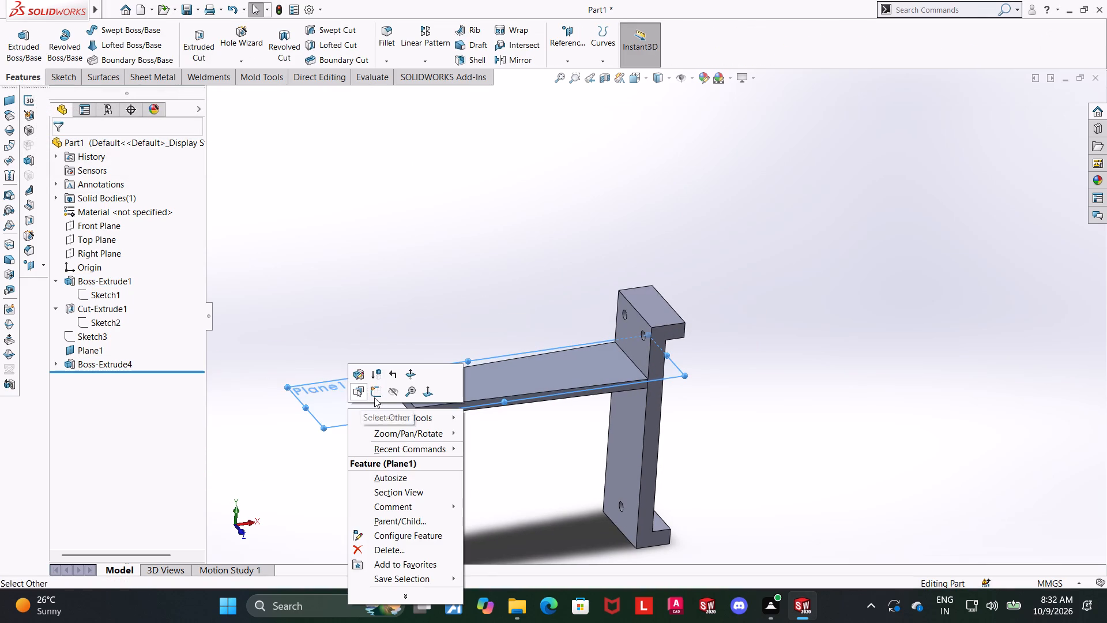
click(390, 397)
click(937, 376)
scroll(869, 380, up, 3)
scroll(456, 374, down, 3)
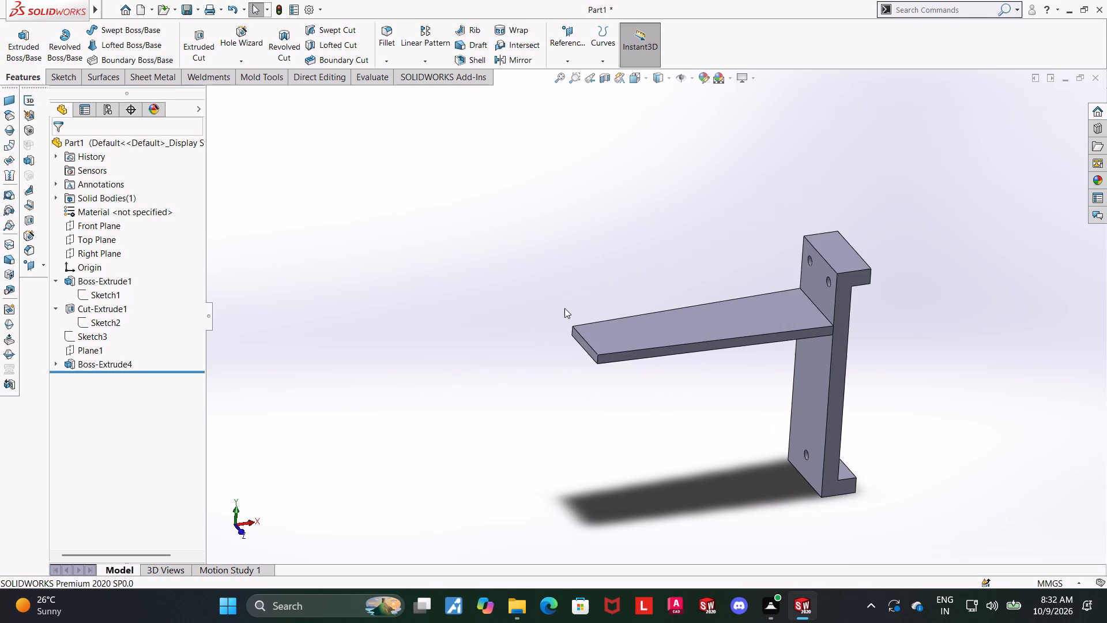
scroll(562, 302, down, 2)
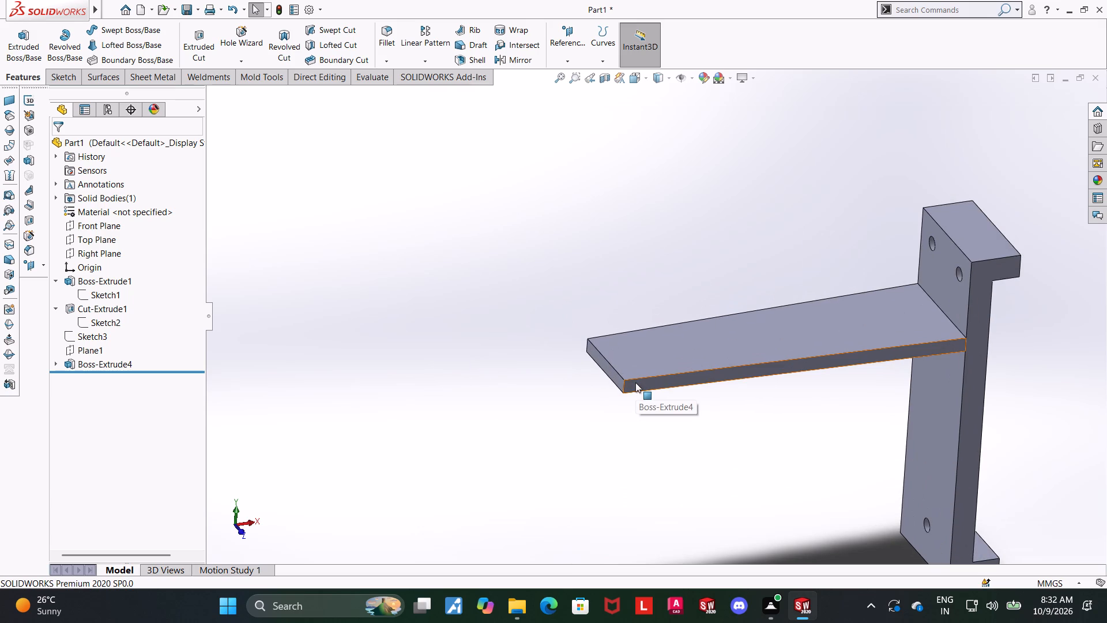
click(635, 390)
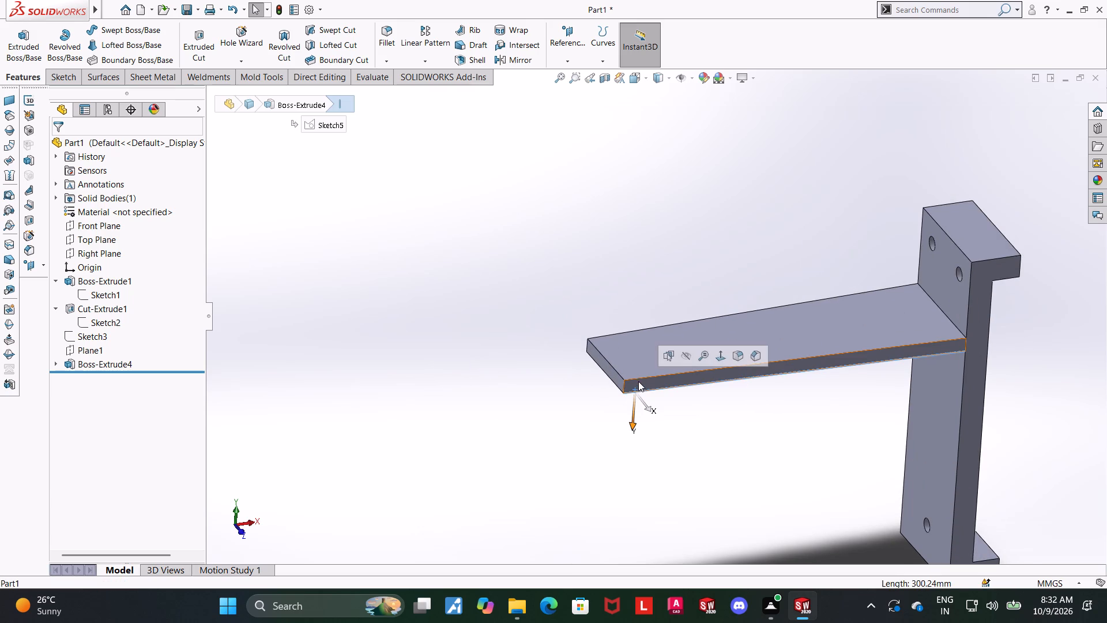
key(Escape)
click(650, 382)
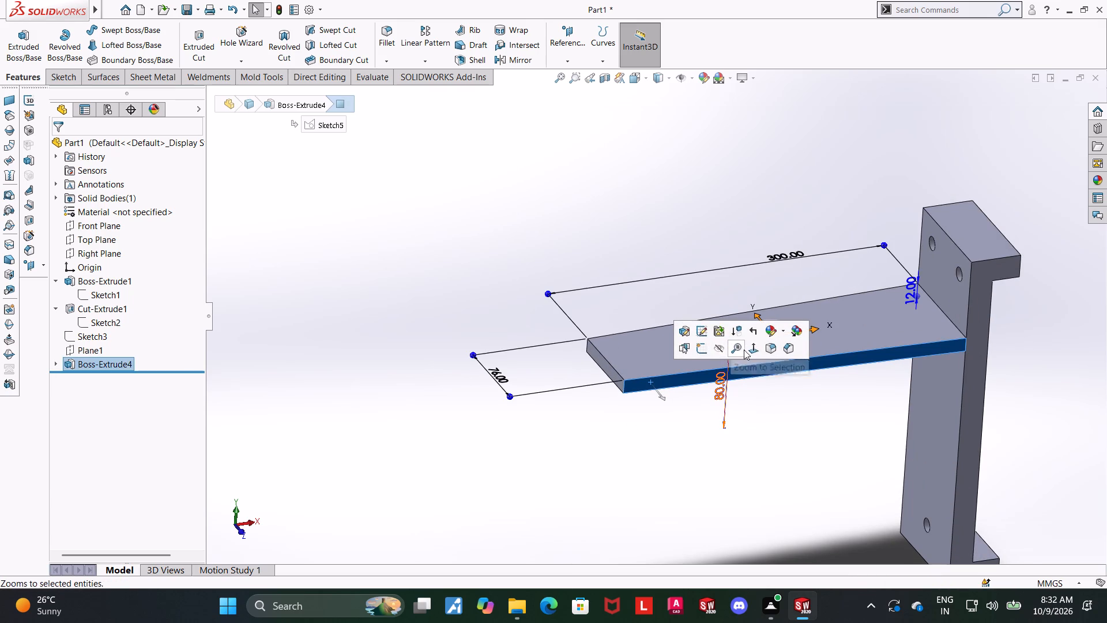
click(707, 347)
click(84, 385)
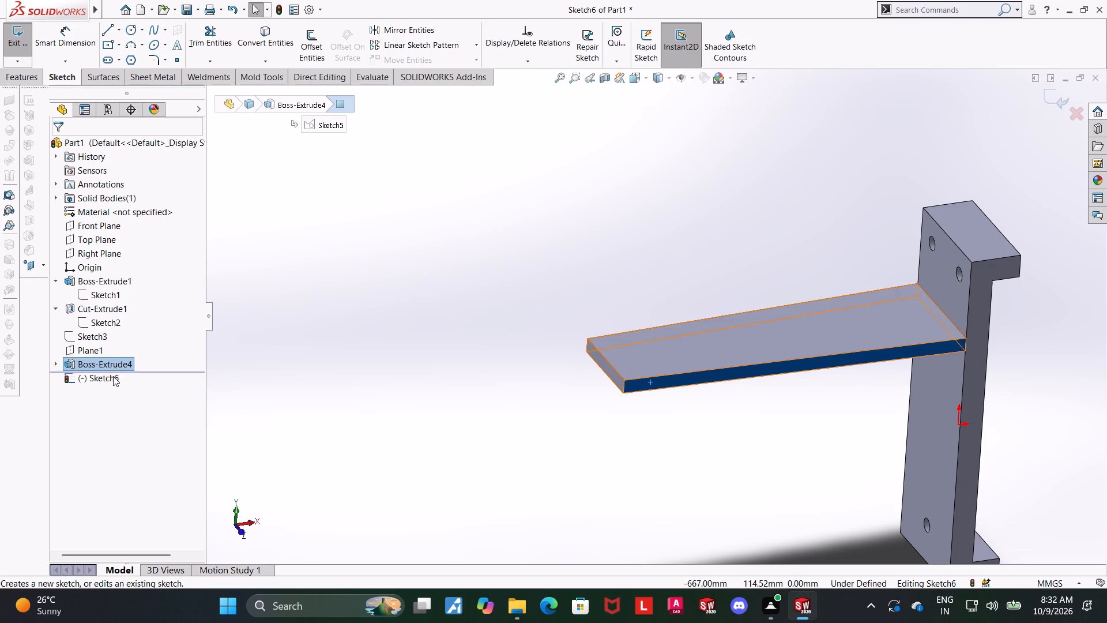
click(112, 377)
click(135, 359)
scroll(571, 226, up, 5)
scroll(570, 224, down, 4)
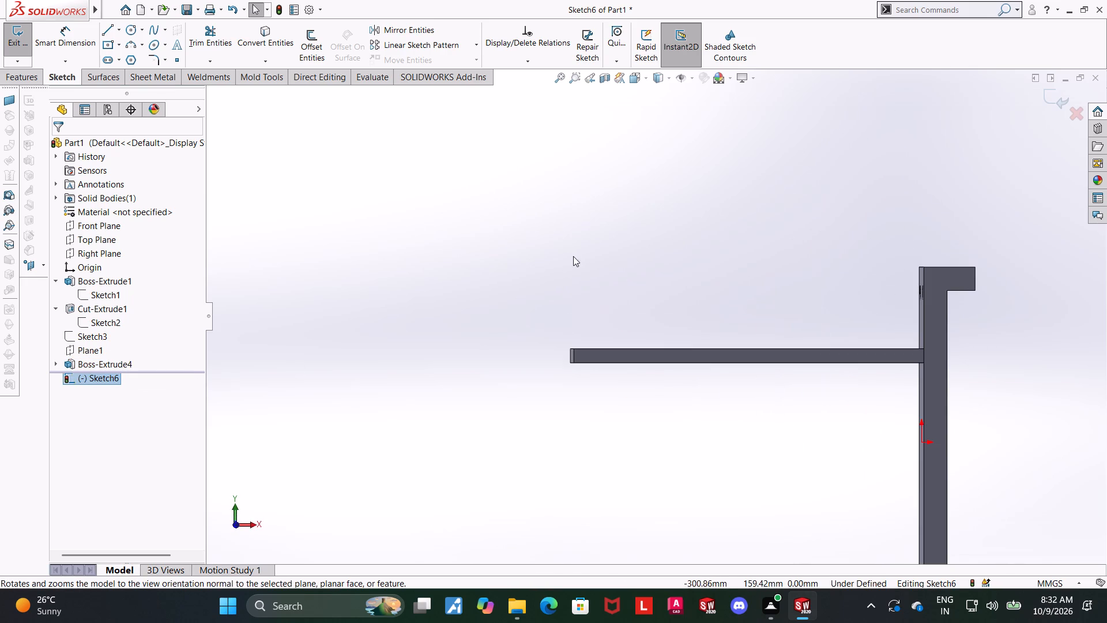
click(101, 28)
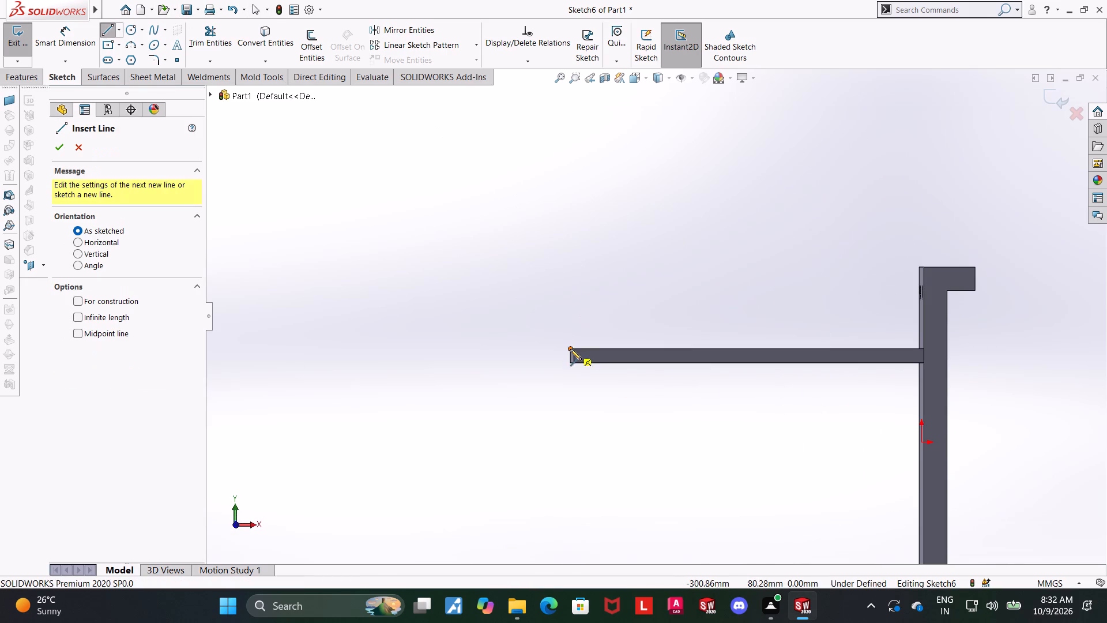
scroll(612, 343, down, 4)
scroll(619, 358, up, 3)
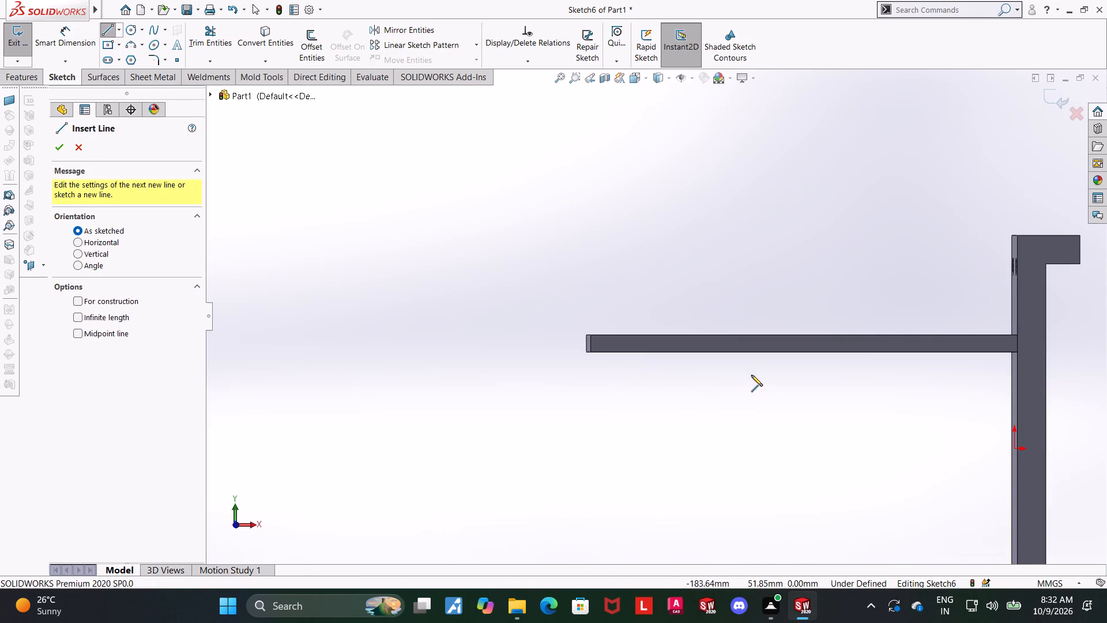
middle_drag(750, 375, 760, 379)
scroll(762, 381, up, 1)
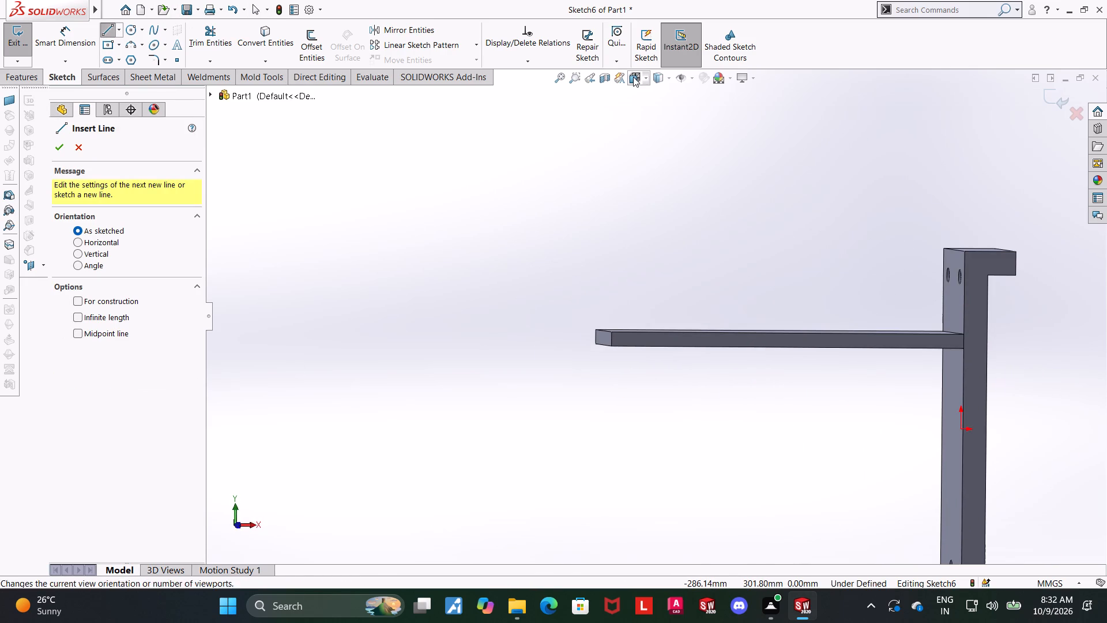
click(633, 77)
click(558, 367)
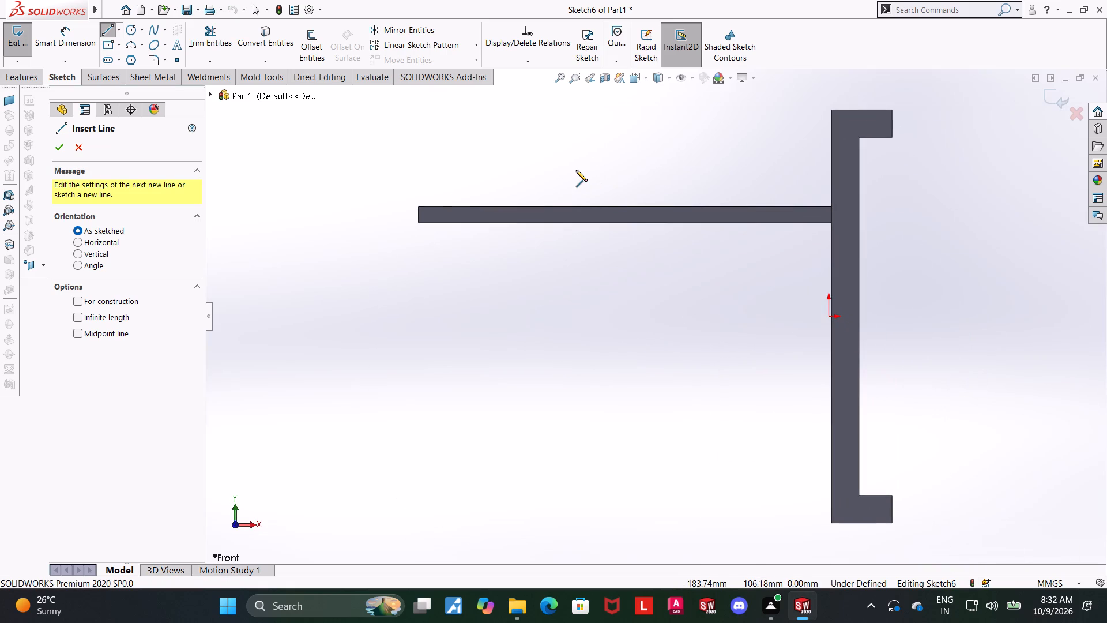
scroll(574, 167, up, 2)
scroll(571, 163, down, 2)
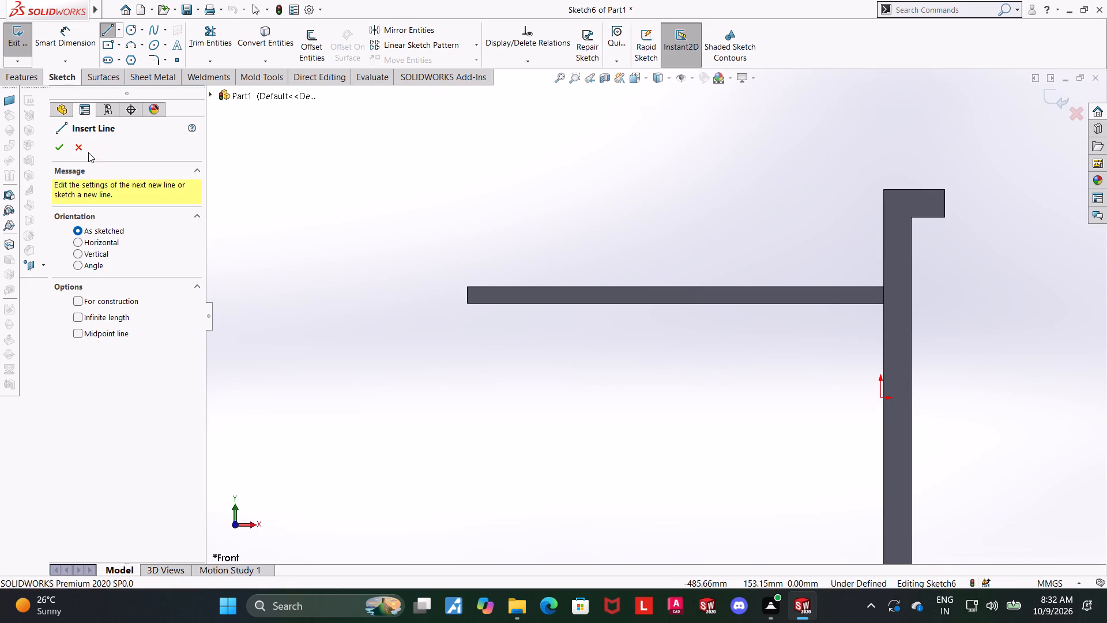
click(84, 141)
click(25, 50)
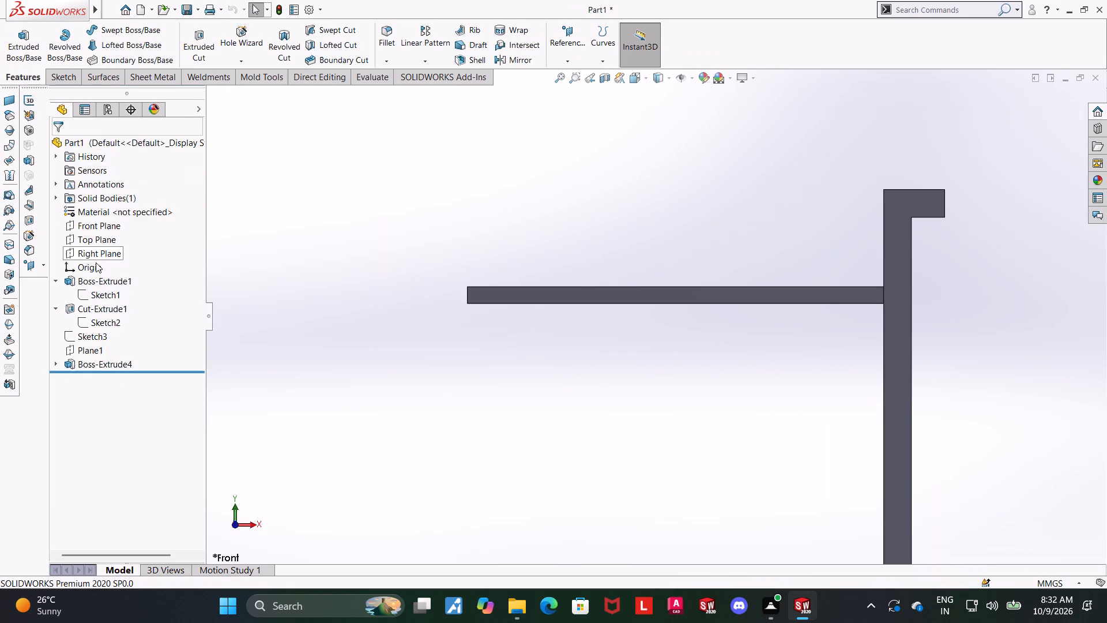
Sketch on the Front Plane a vertical line about 87 mm long, upward from the arm's outer top corner.
click(92, 228)
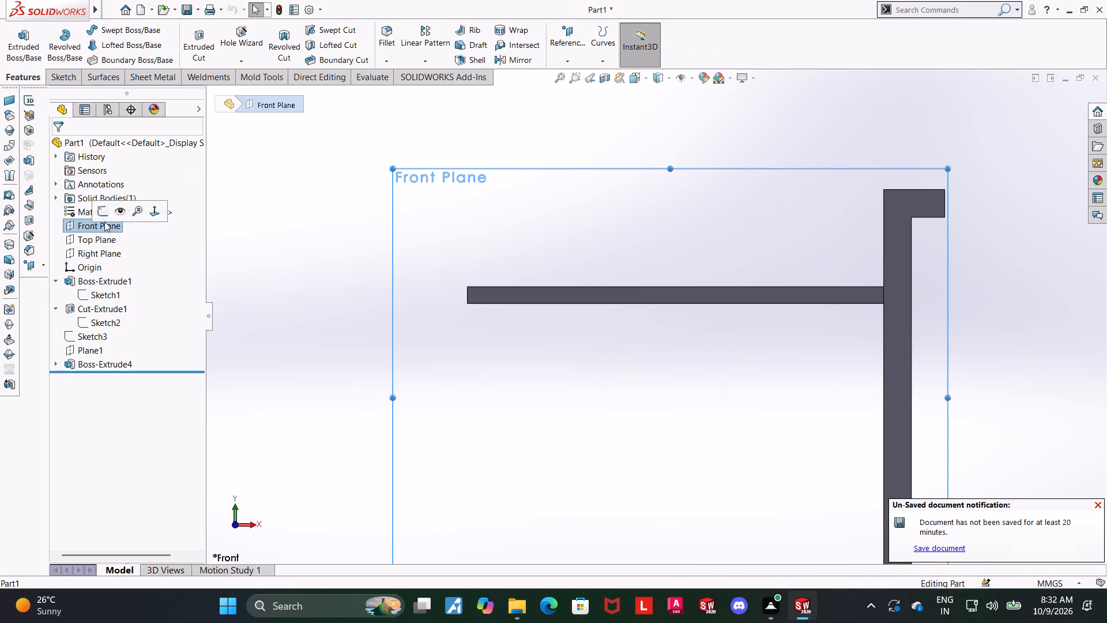
click(103, 217)
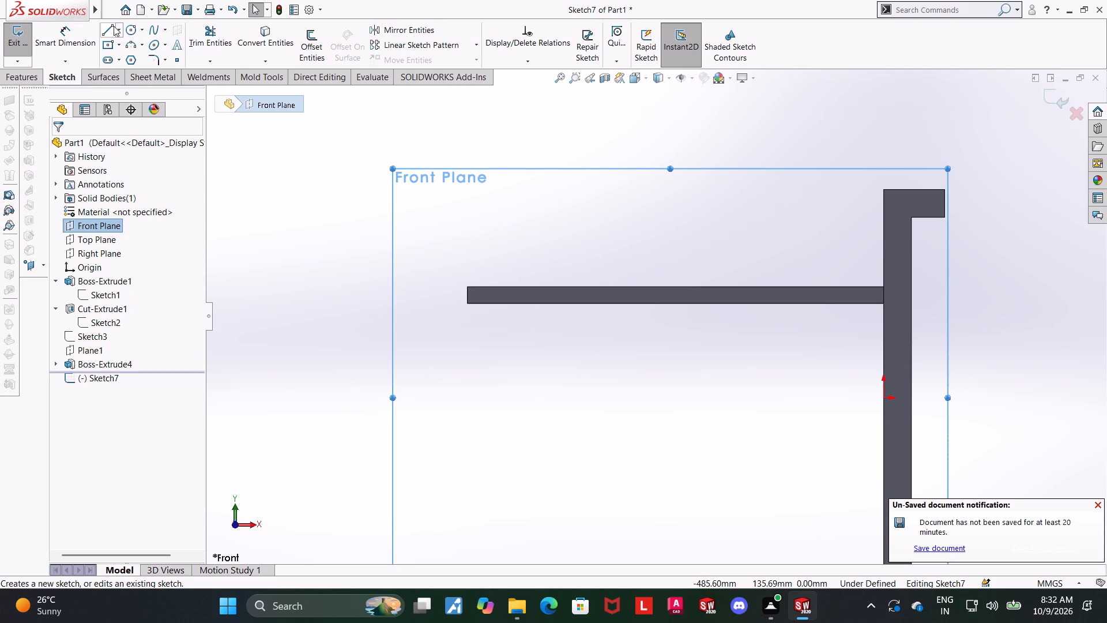
click(110, 27)
scroll(585, 295, down, 3)
scroll(293, 224, up, 3)
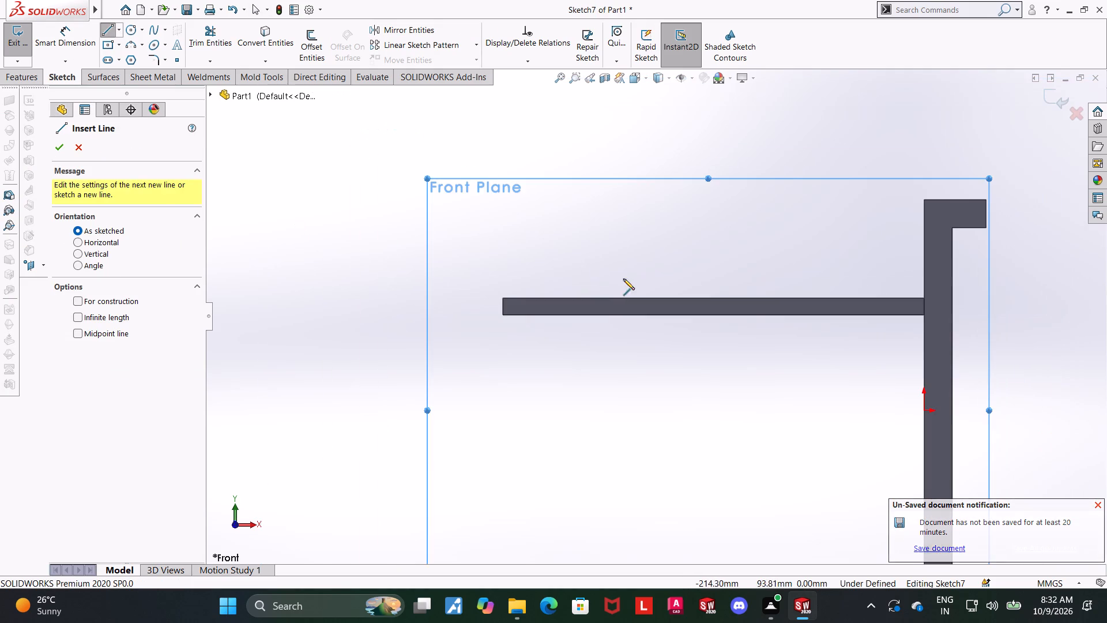
scroll(544, 230, down, 4)
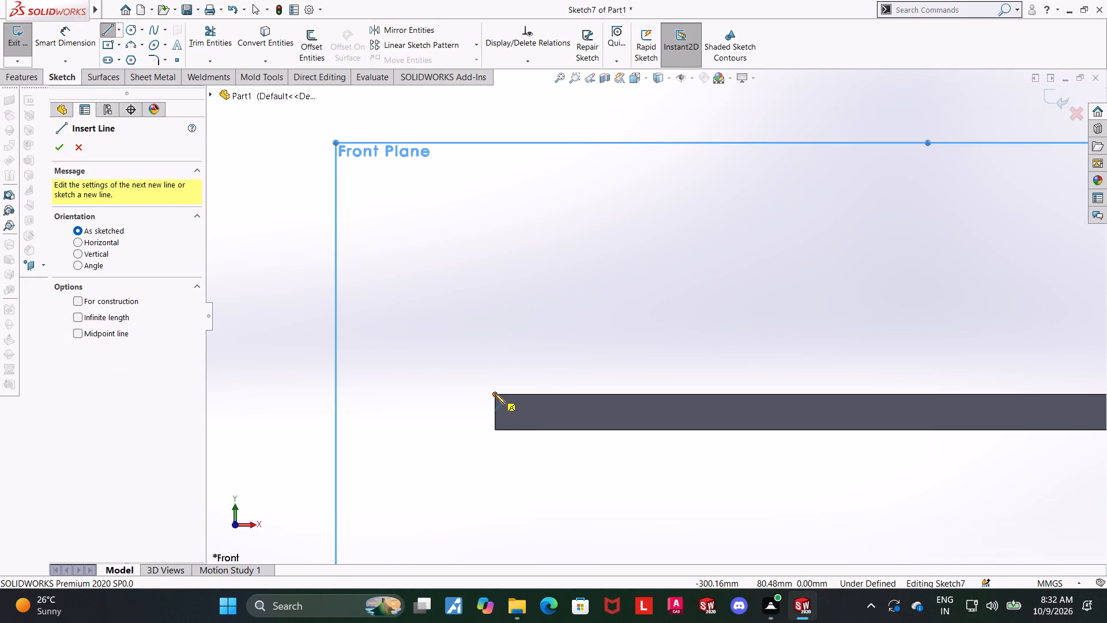
click(495, 393)
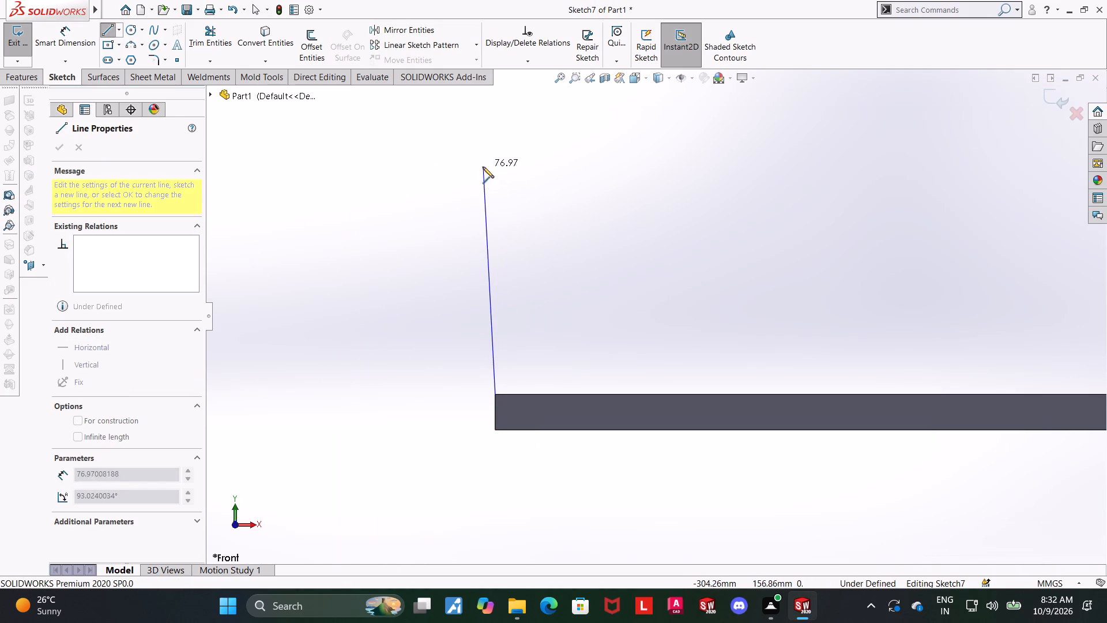
click(495, 134)
key(Escape)
key(Escape)
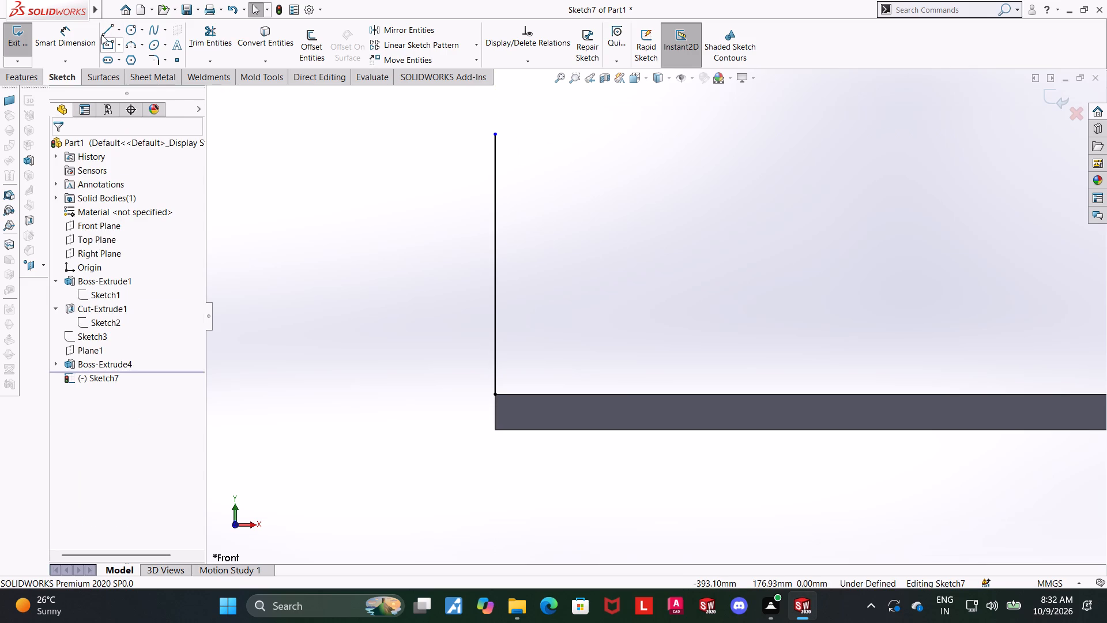
Draw a horizontal line about 20 mm outward from the arm's outer bottom corner, continued by a vertical line ending slightly below the first line's top.
click(107, 30)
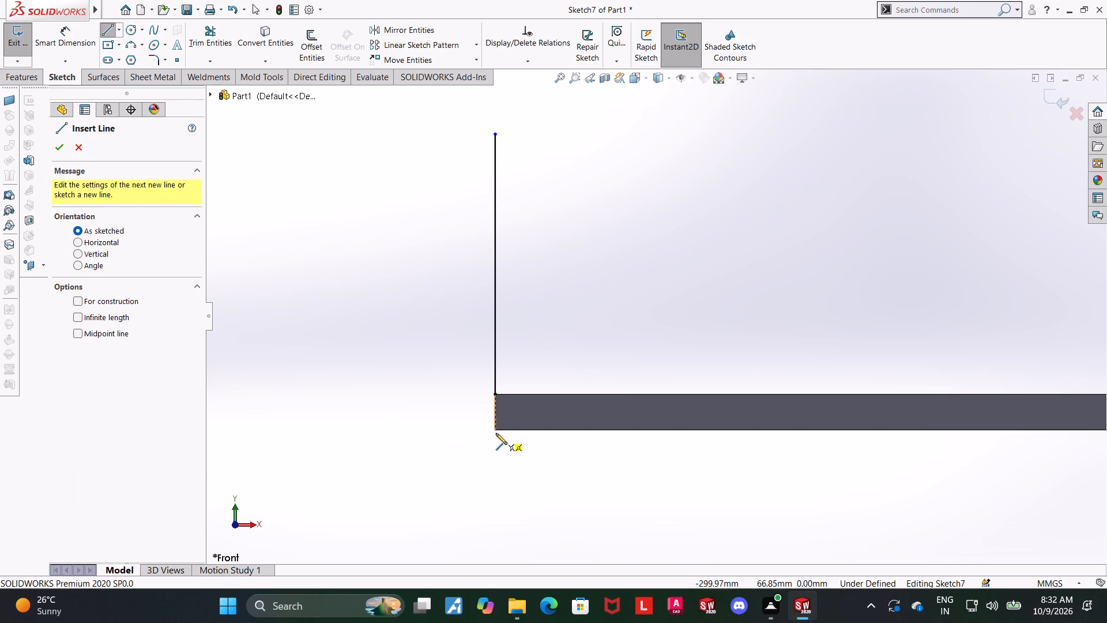
click(495, 430)
click(437, 430)
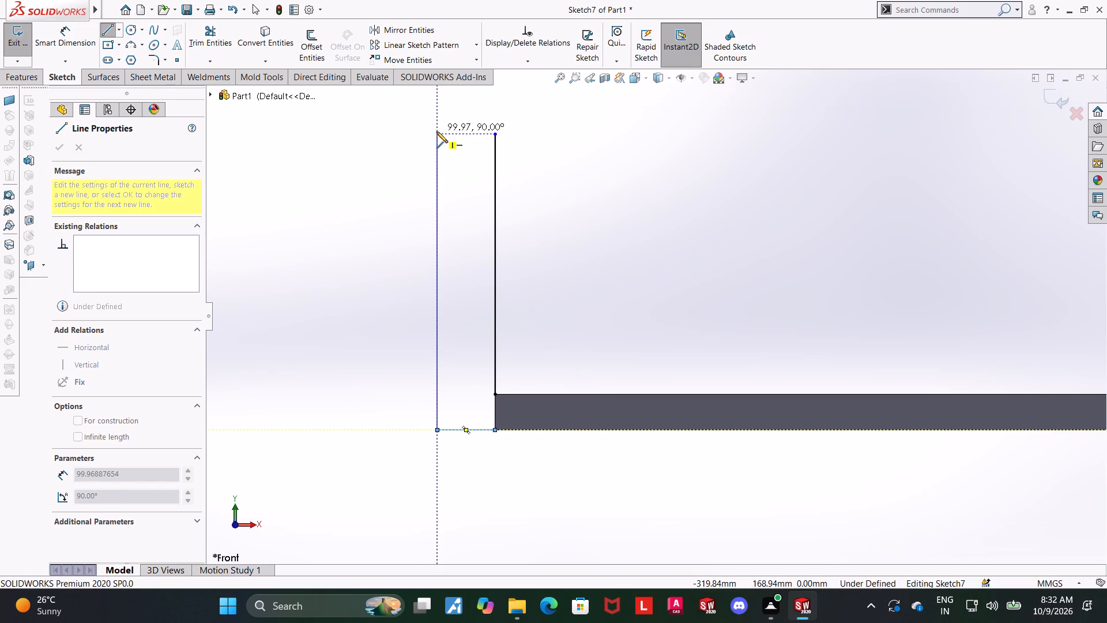
click(438, 183)
key(Escape)
key(Escape)
Dimension the short horizontal bottom line as 12 mm.
click(76, 43)
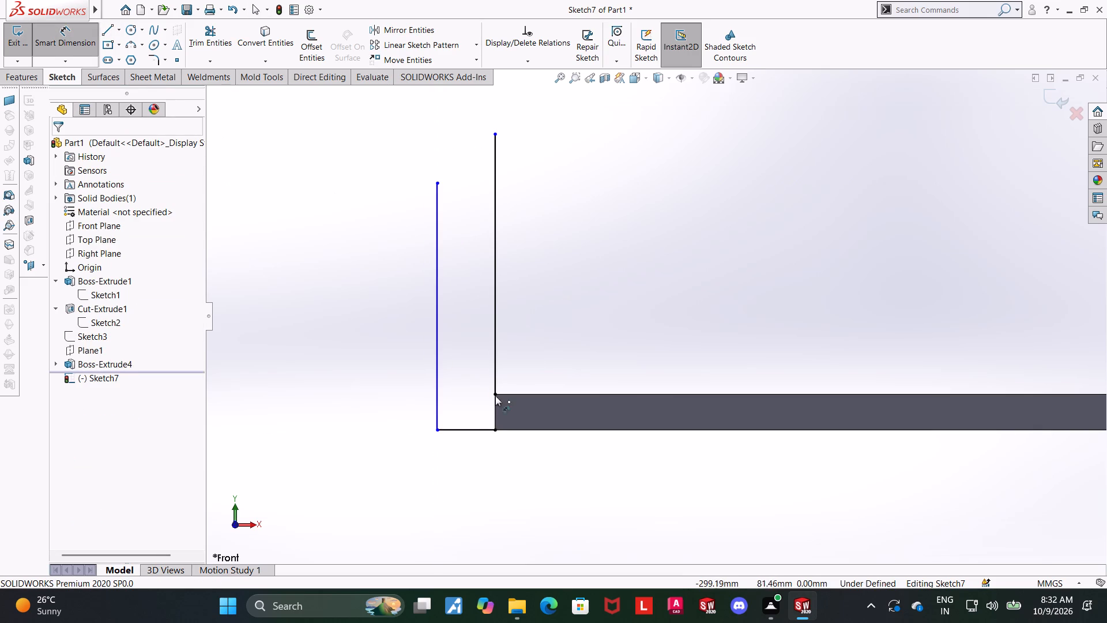
click(472, 431)
click(464, 466)
text(12)
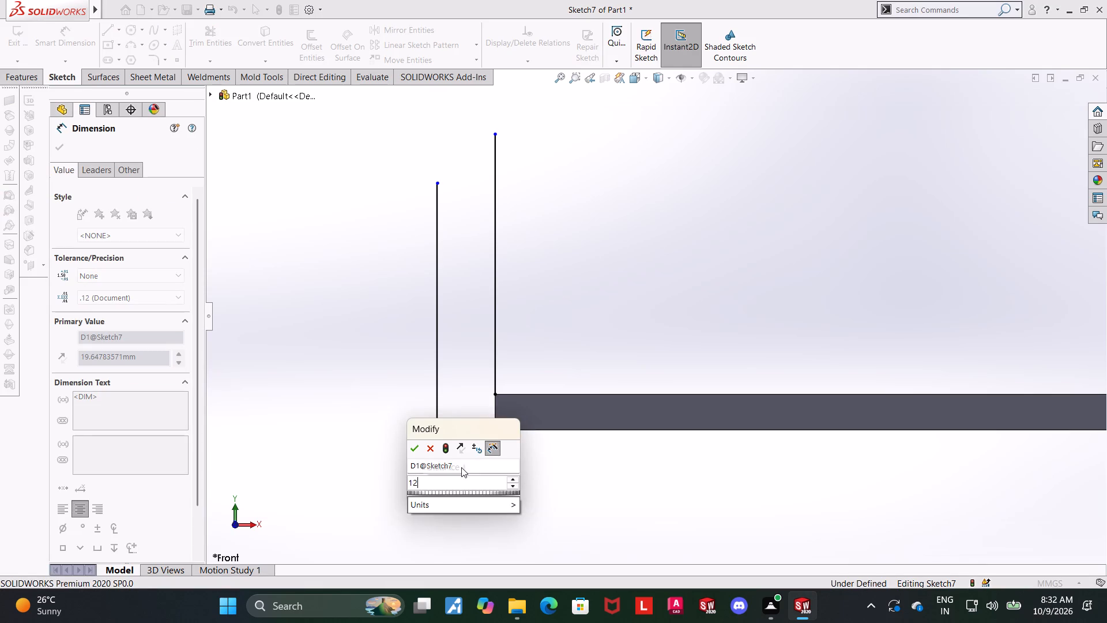
key(Return)
key(Escape)
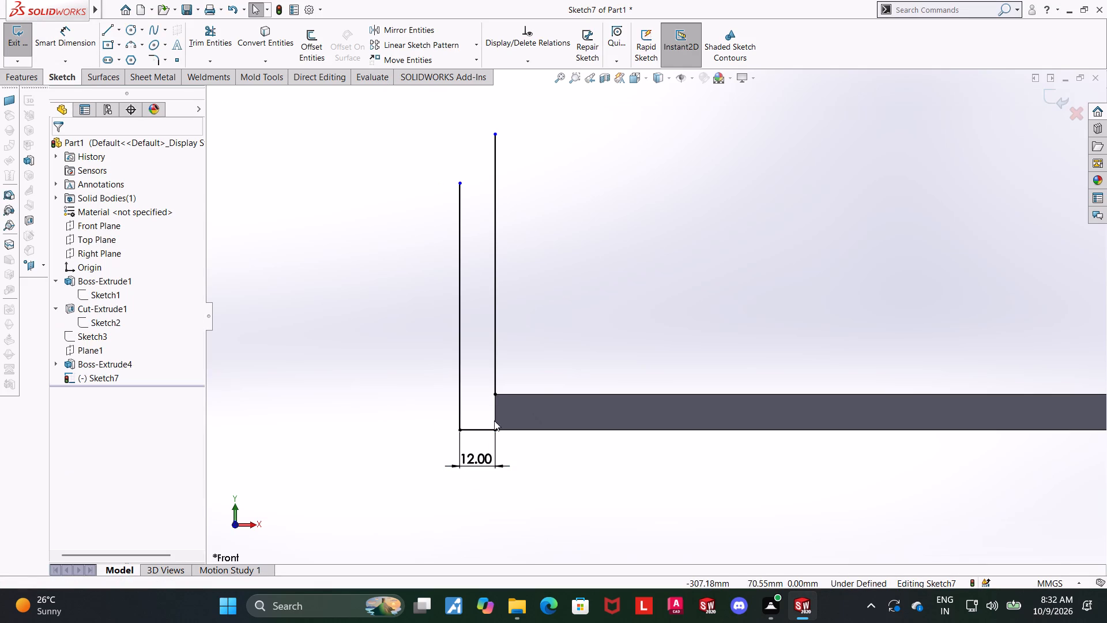
Sketch a circle of about 38 mm radius beside the longer vertical line, passing through that line's top endpoint.
scroll(524, 230, up, 3)
scroll(544, 197, down, 3)
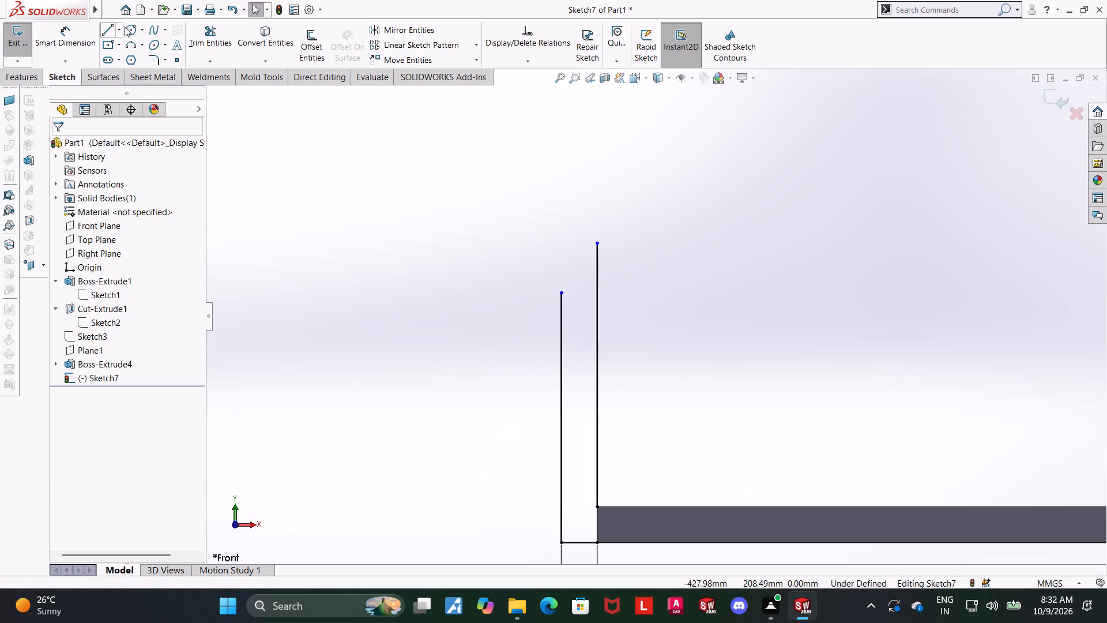
click(128, 27)
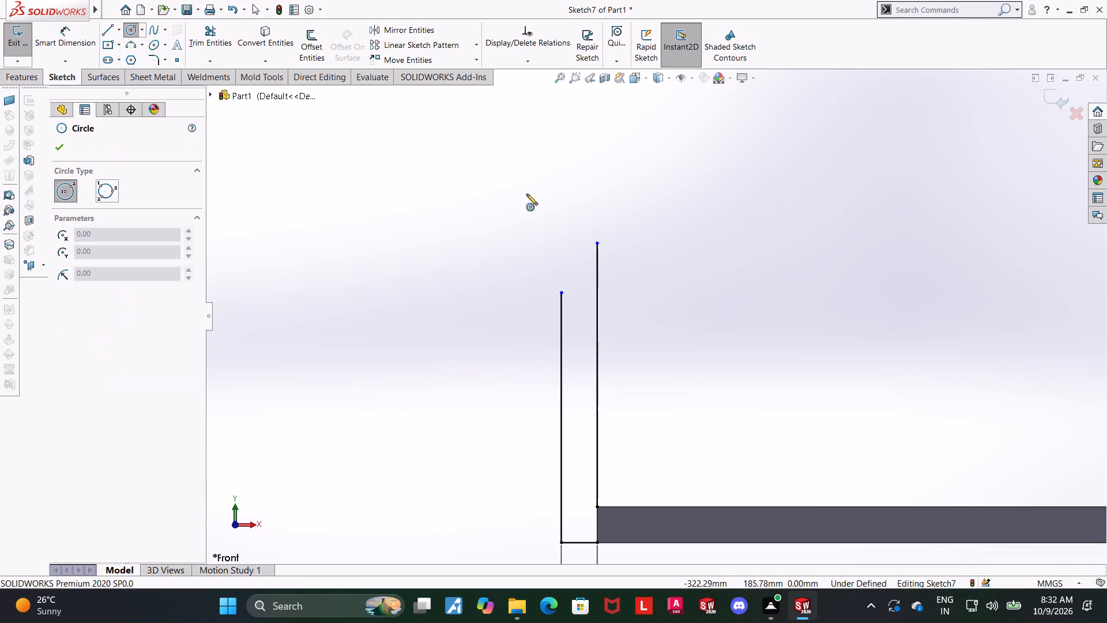
click(484, 253)
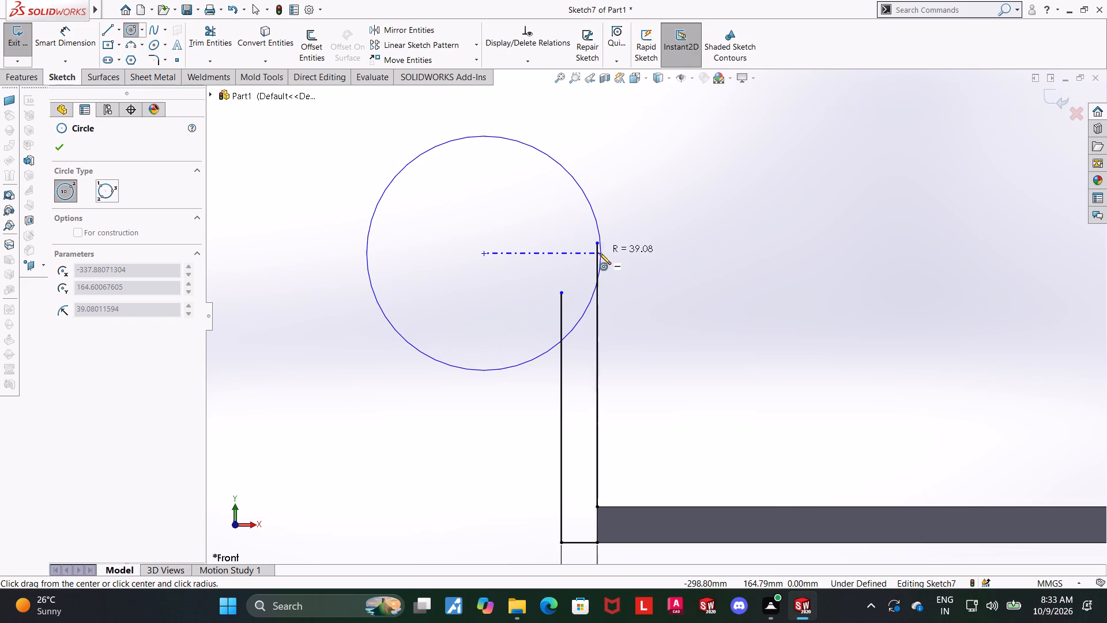
click(596, 243)
key(Escape)
key(Escape)
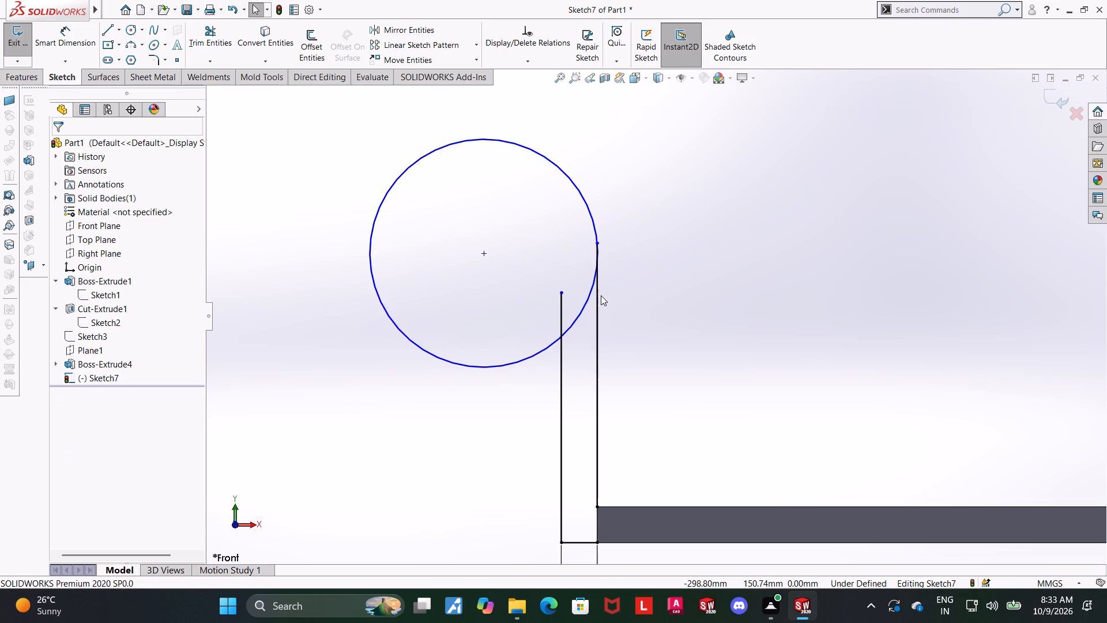
Make the circle tangent to the longer vertical line.
ctrl+click(598, 295)
ctrl+click(587, 292)
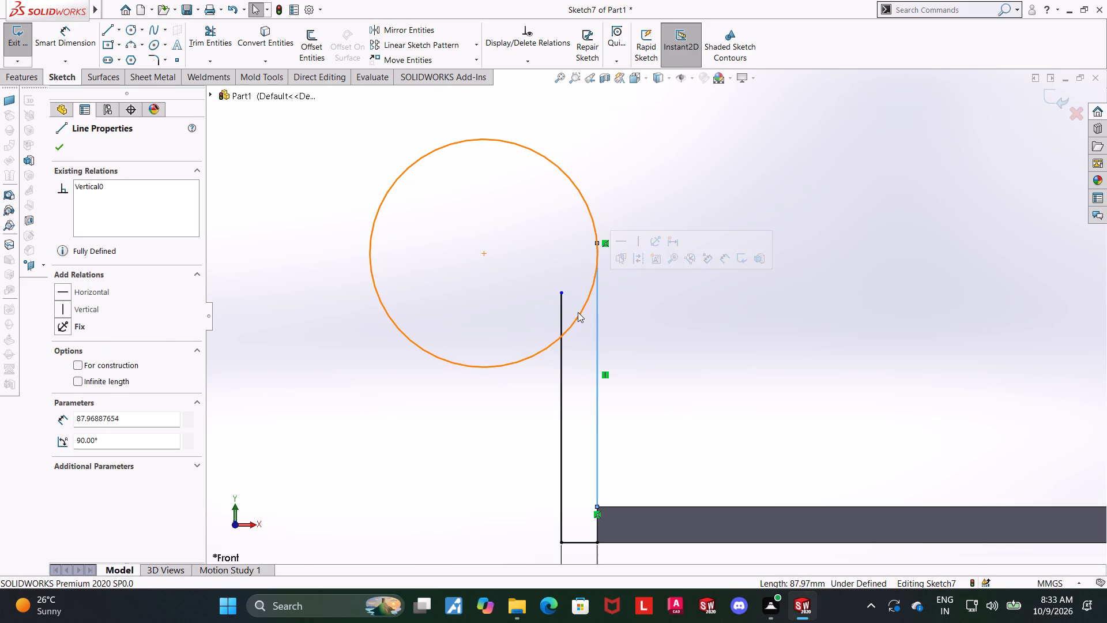
ctrl+click(579, 311)
click(66, 347)
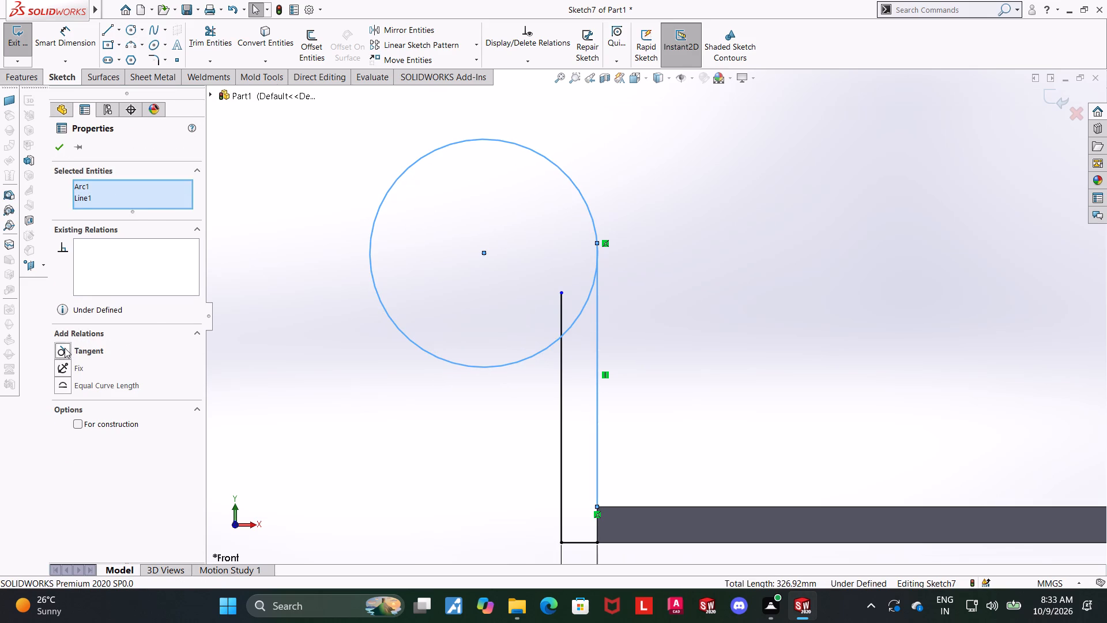
key(Escape)
key(Escape)
Dimension the circle's diameter as 52 mm.
drag(69, 33, 76, 33)
click(564, 174)
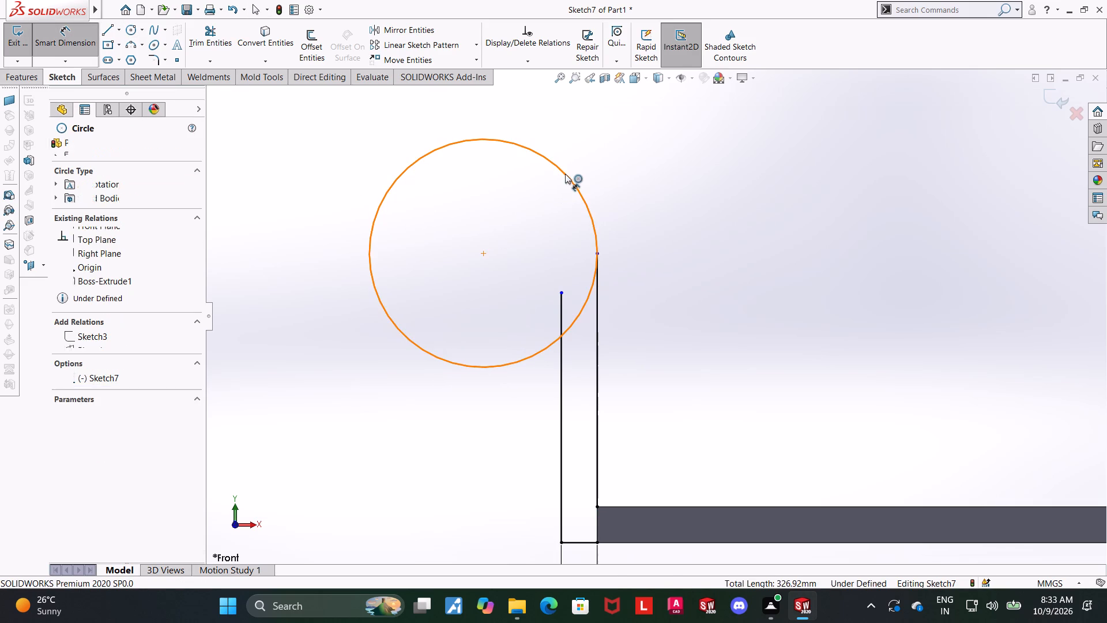
click(593, 126)
text(52)
key(Return)
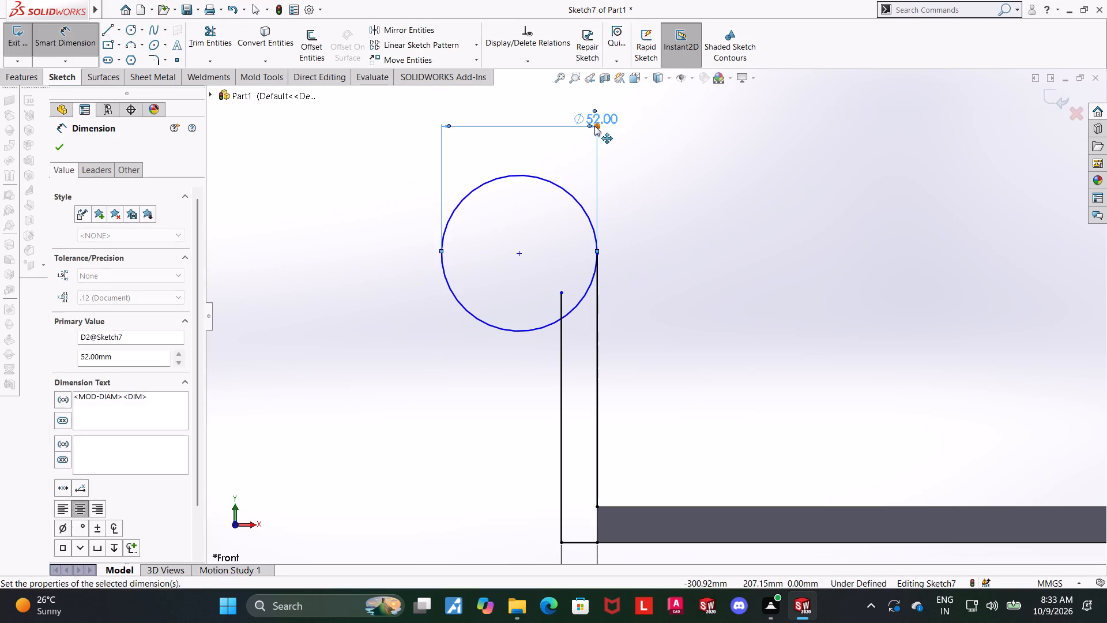
key(Escape)
key(Escape)
Sketch a concentric circle of about 17 mm radius inside the 52 mm circle.
click(126, 32)
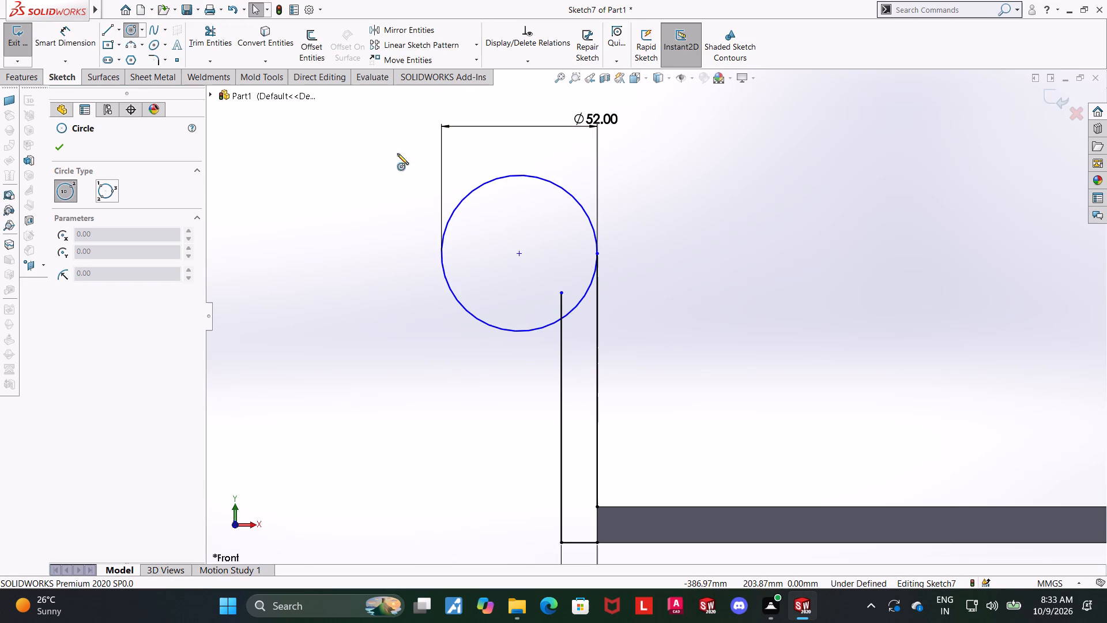
click(521, 255)
click(546, 211)
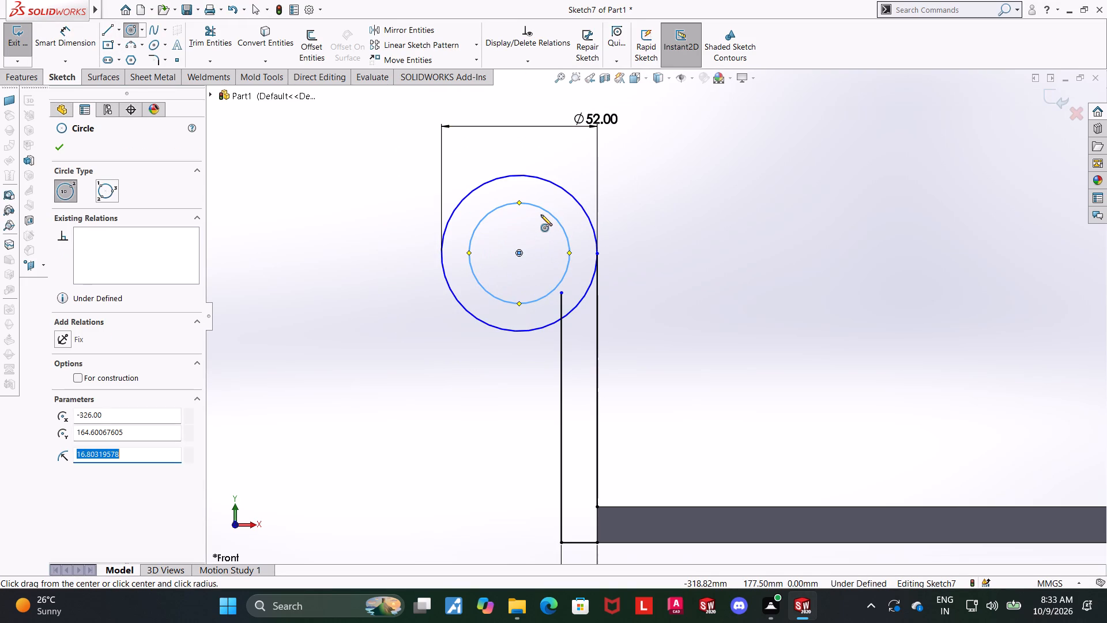
key(Escape)
Dimension the inner circle's diameter as 40 mm.
click(90, 40)
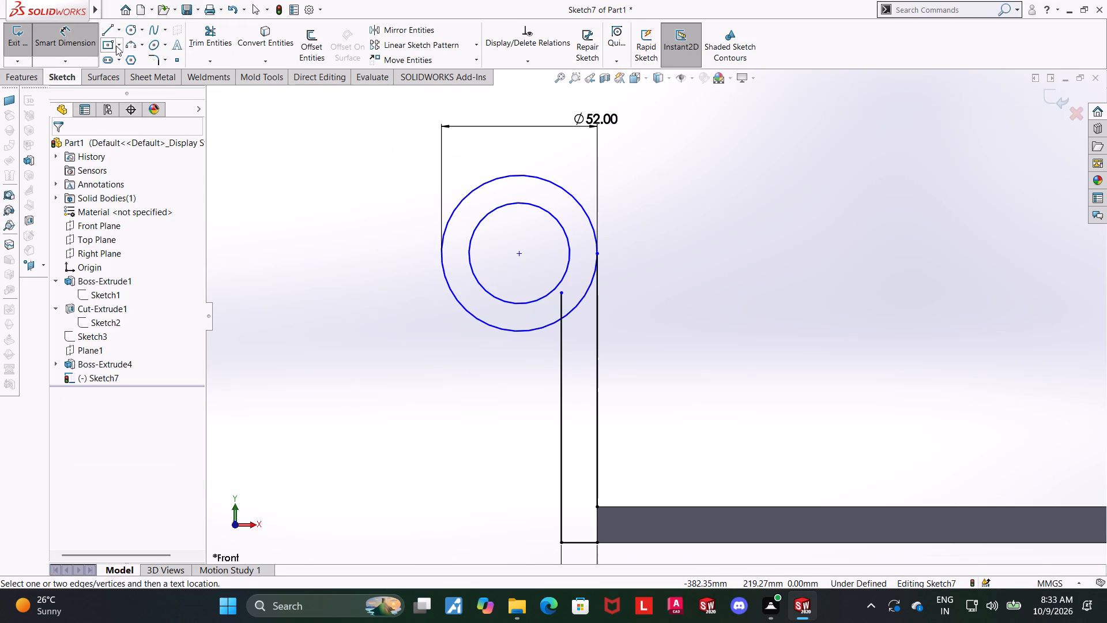
click(531, 204)
click(515, 218)
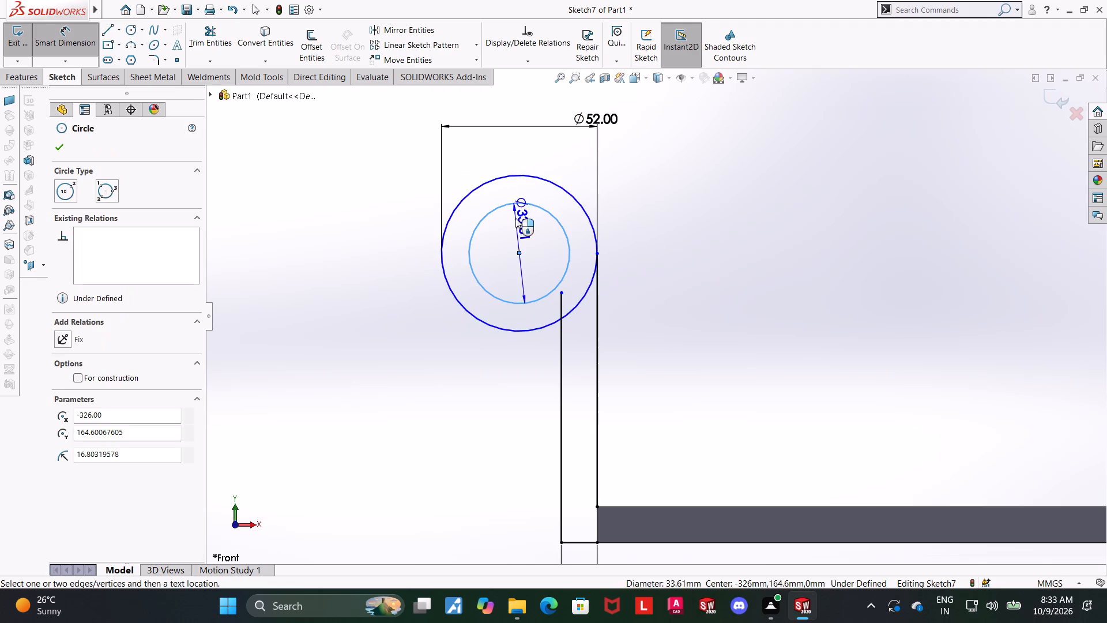
text(40)
key(Return)
key(Escape)
key(Escape)
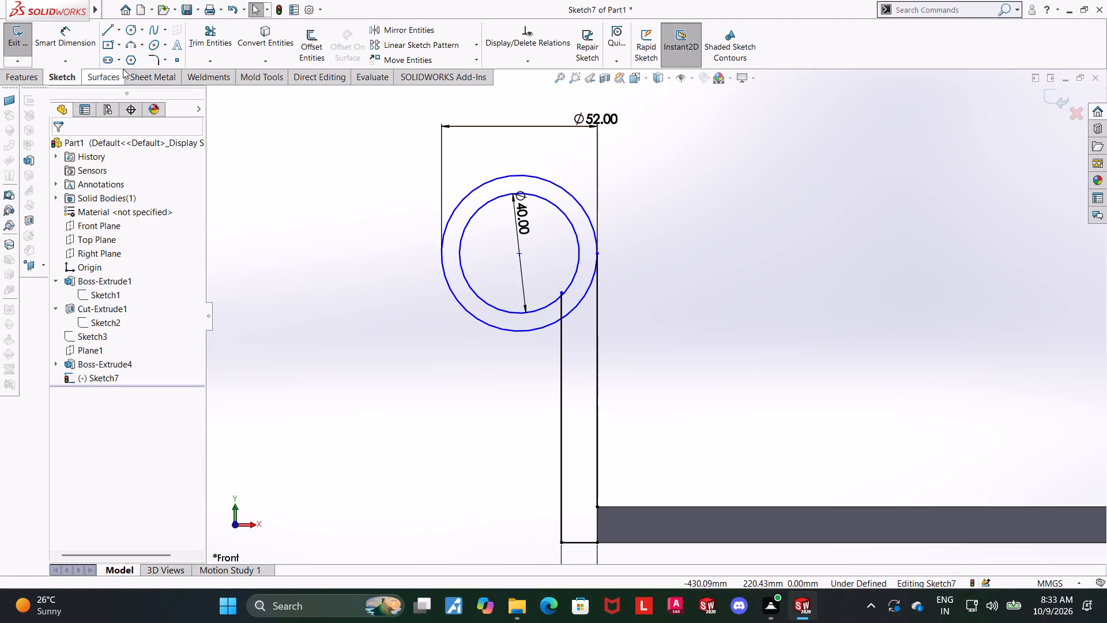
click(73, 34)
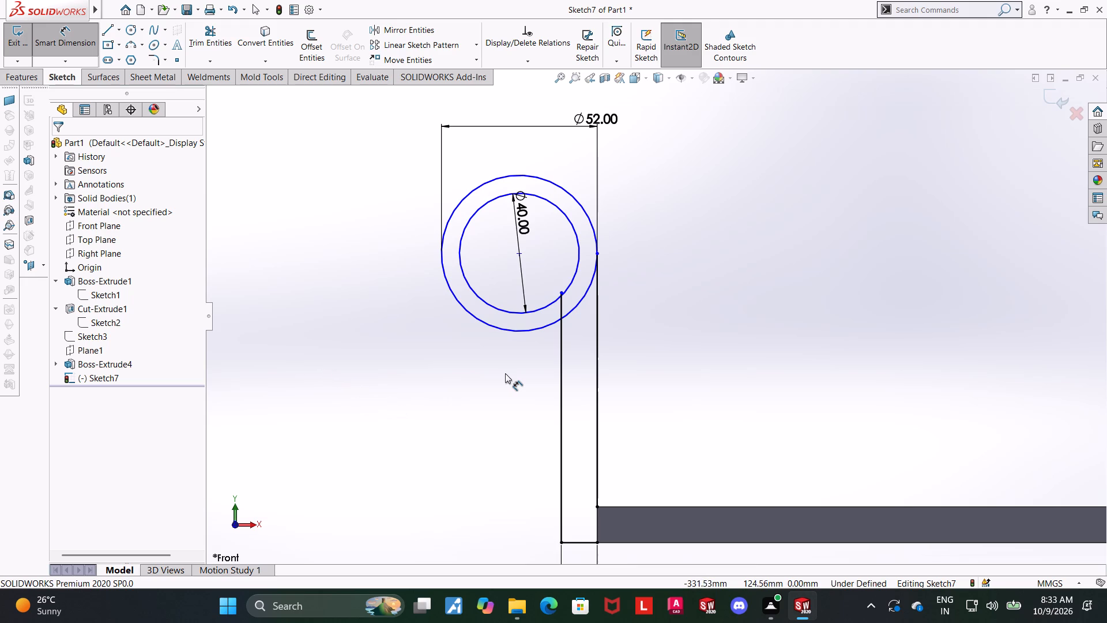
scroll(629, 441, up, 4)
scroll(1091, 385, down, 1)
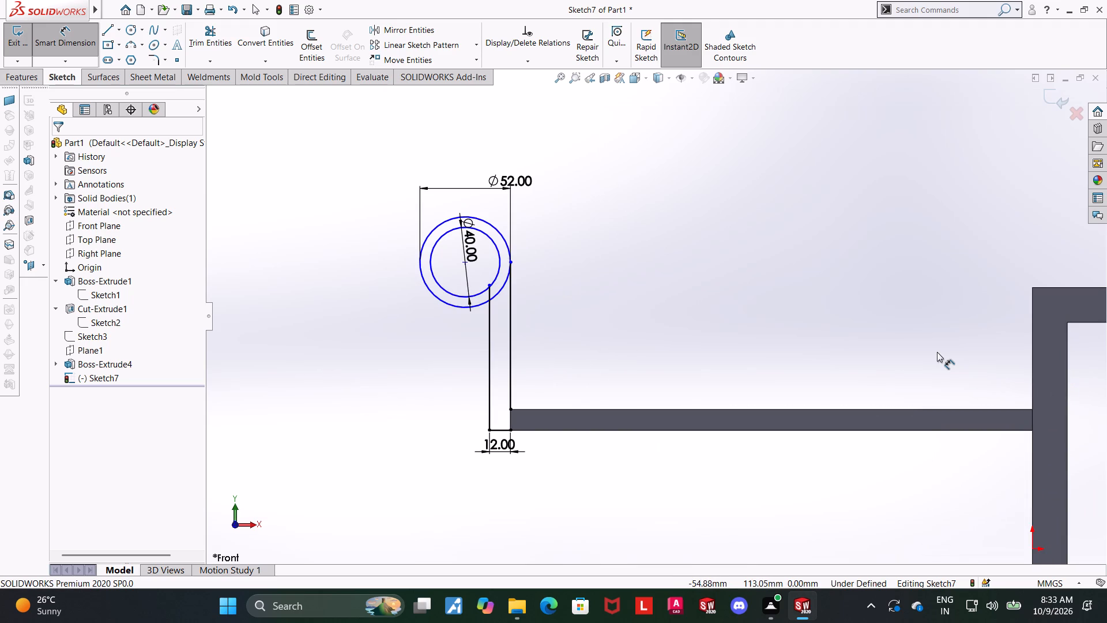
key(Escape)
Make the top endpoint of the shorter vertical line coincident with the 52 mm outer circle.
click(490, 288)
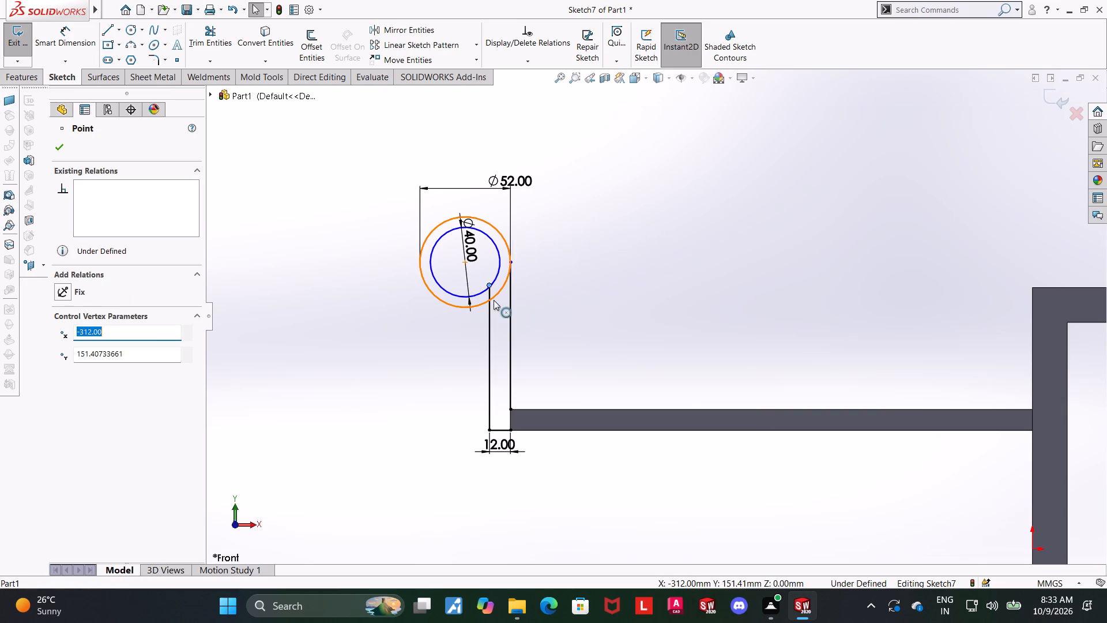
ctrl+click(494, 300)
click(66, 369)
click(597, 302)
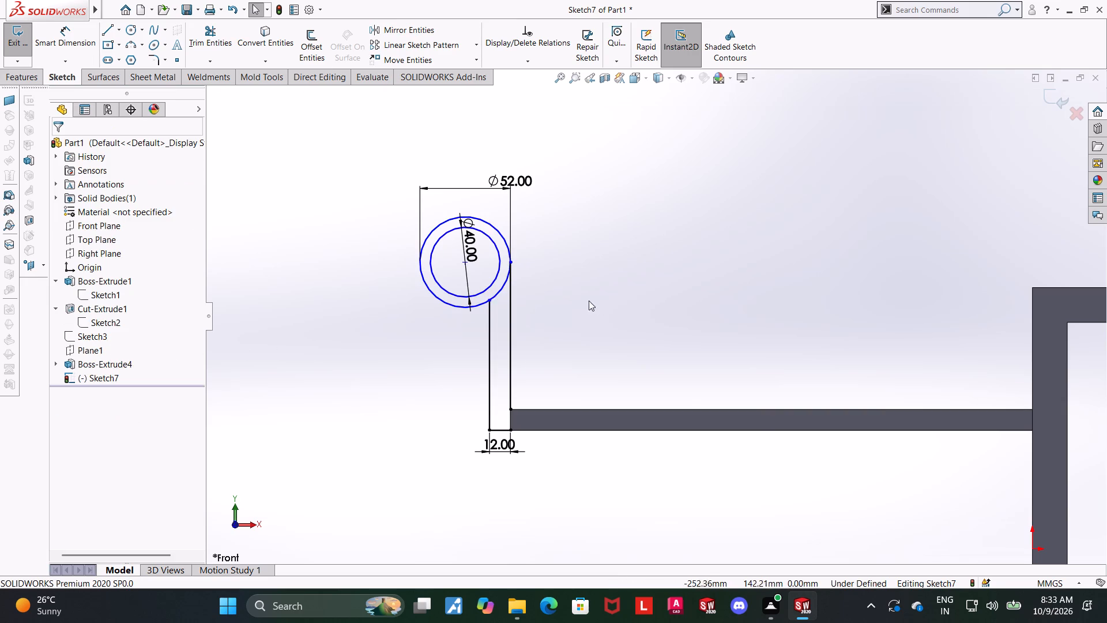
key(Escape)
Check the relations between the 52 mm circle and the longer vertical line.
ctrl+click(509, 265)
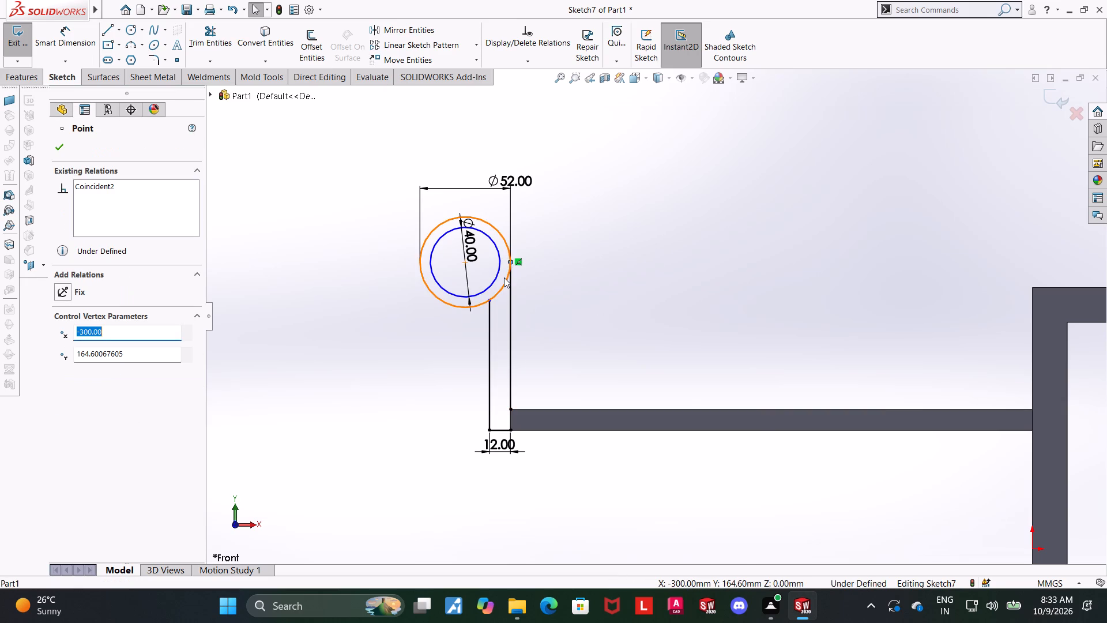
ctrl+click(503, 284)
click(836, 325)
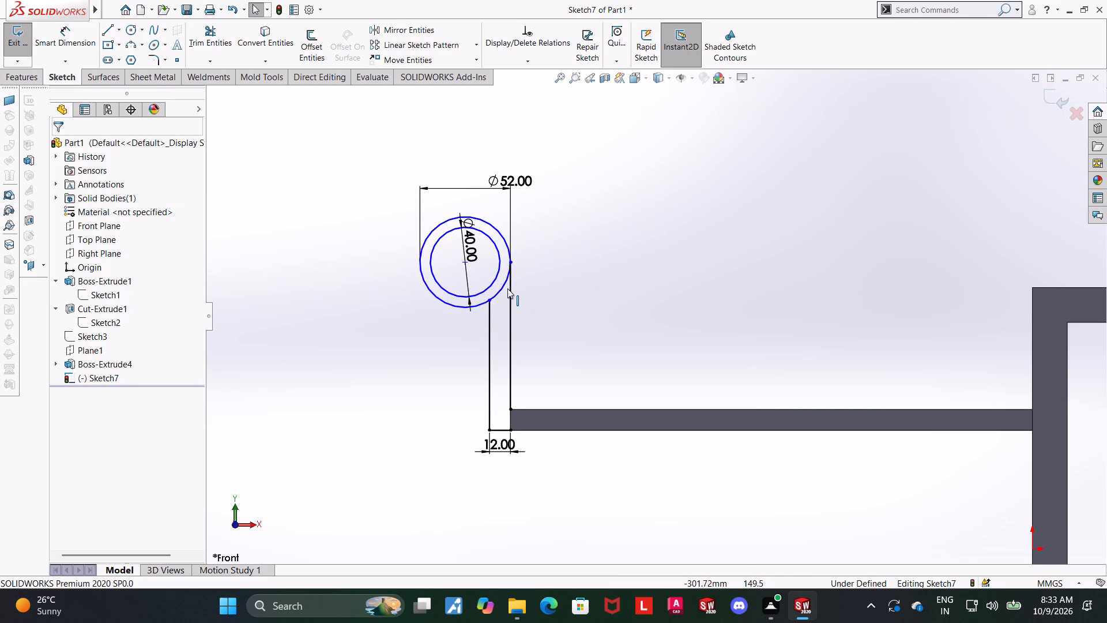
click(502, 286)
ctrl+click(509, 300)
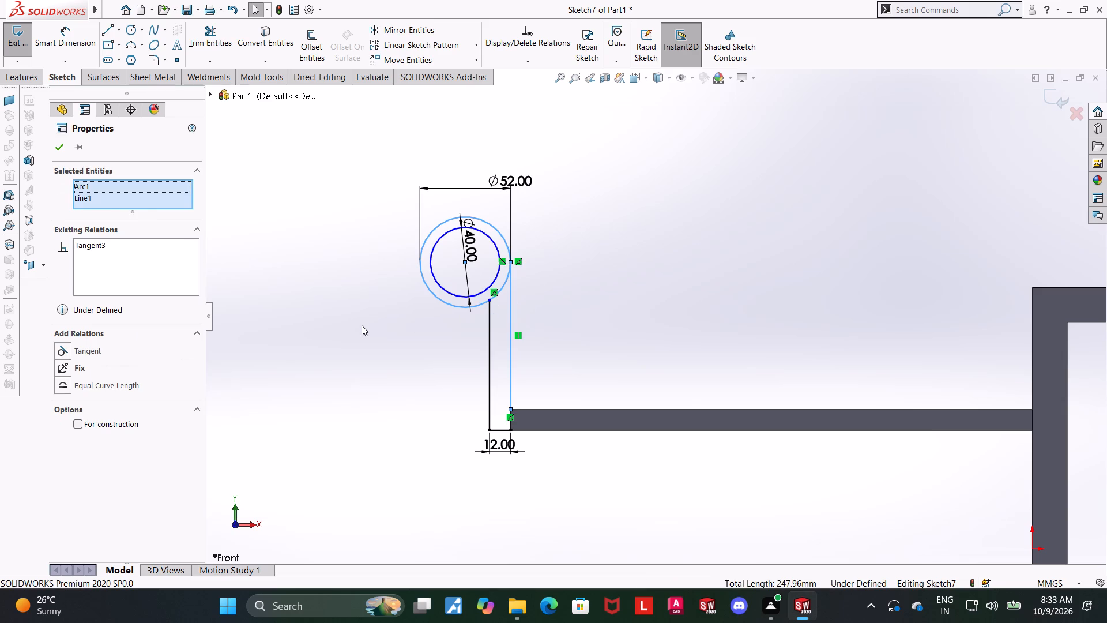
key(Escape)
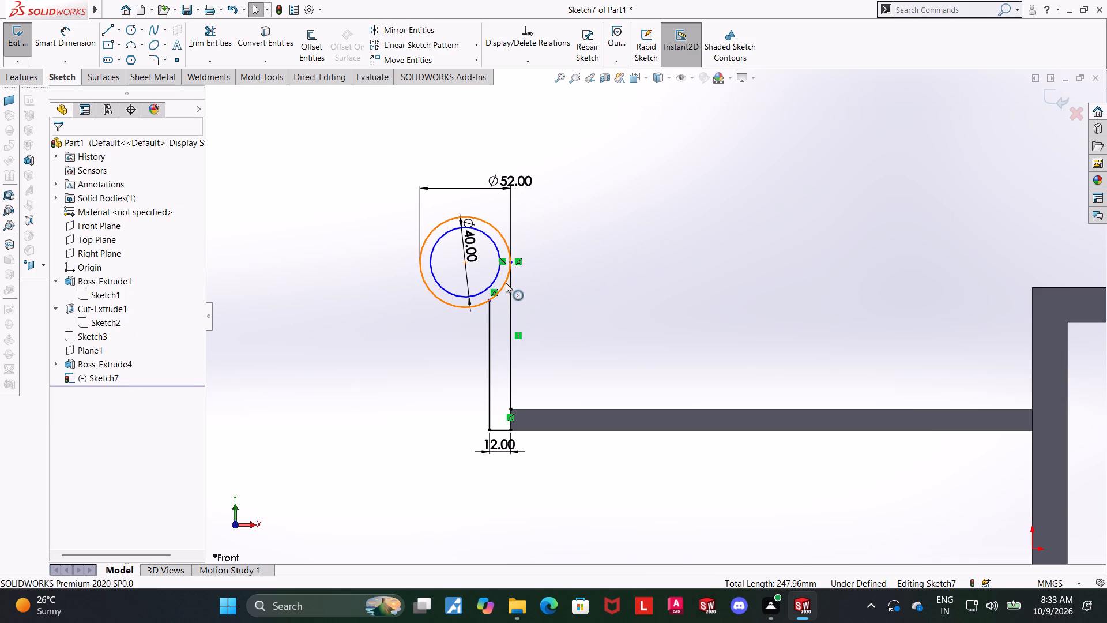
click(911, 279)
click(988, 307)
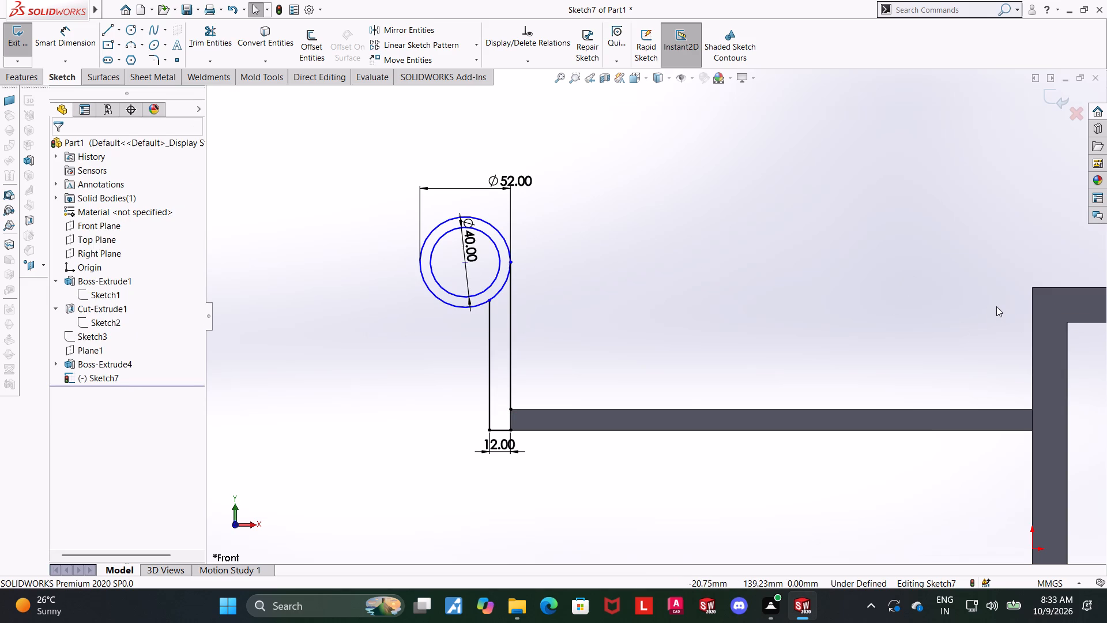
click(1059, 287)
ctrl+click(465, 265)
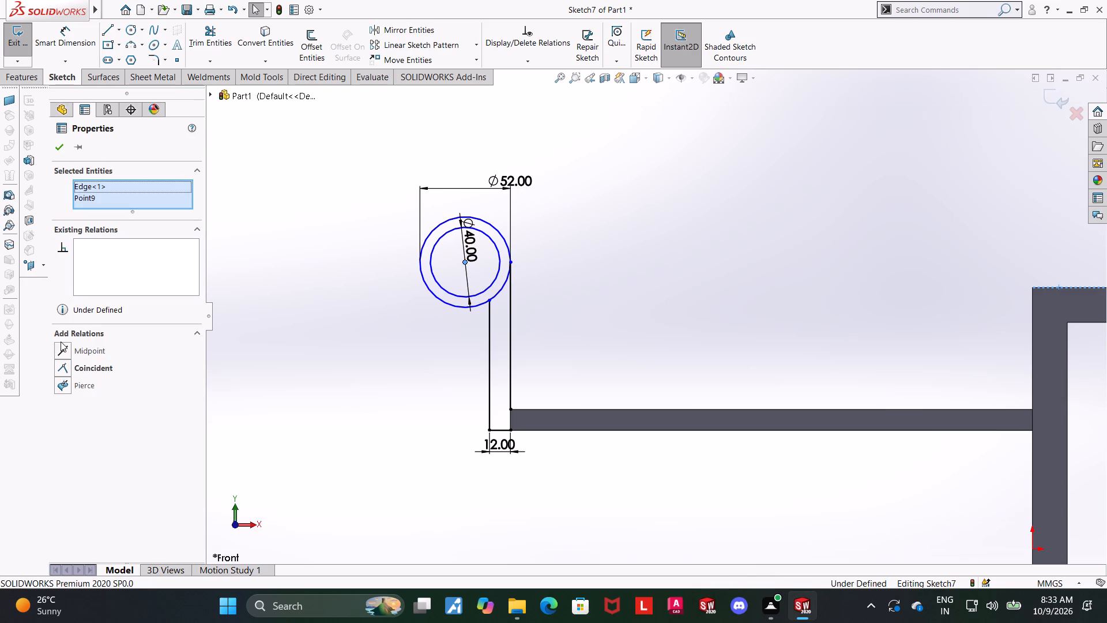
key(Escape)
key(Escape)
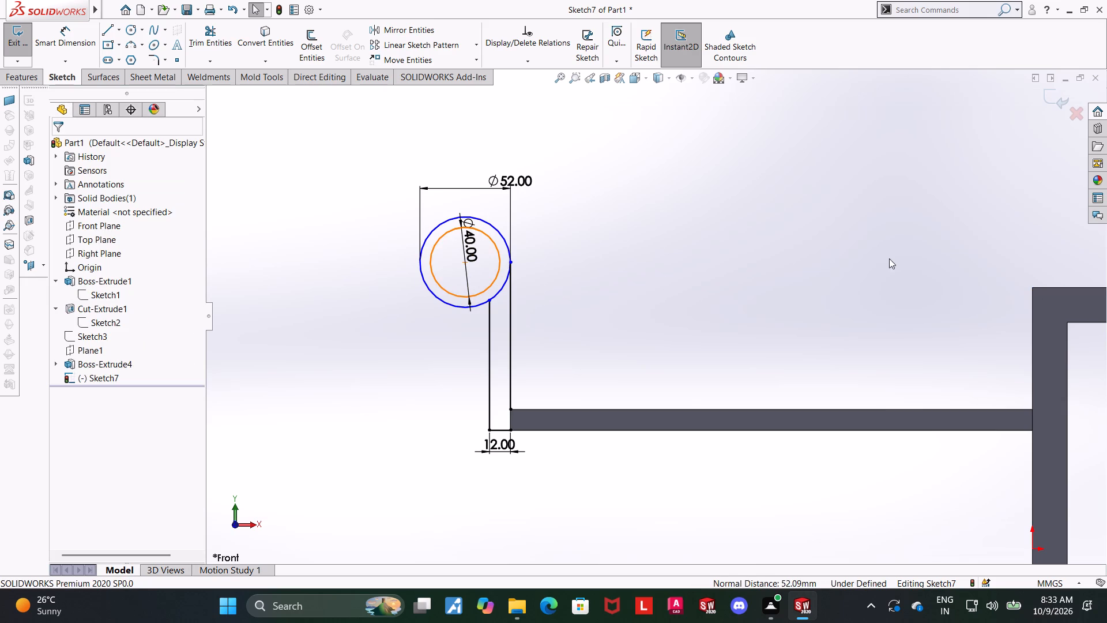
Add a horizontal relation between the circles' centre and the midpoint of the channel's top edge.
scroll(1030, 287, up, 5)
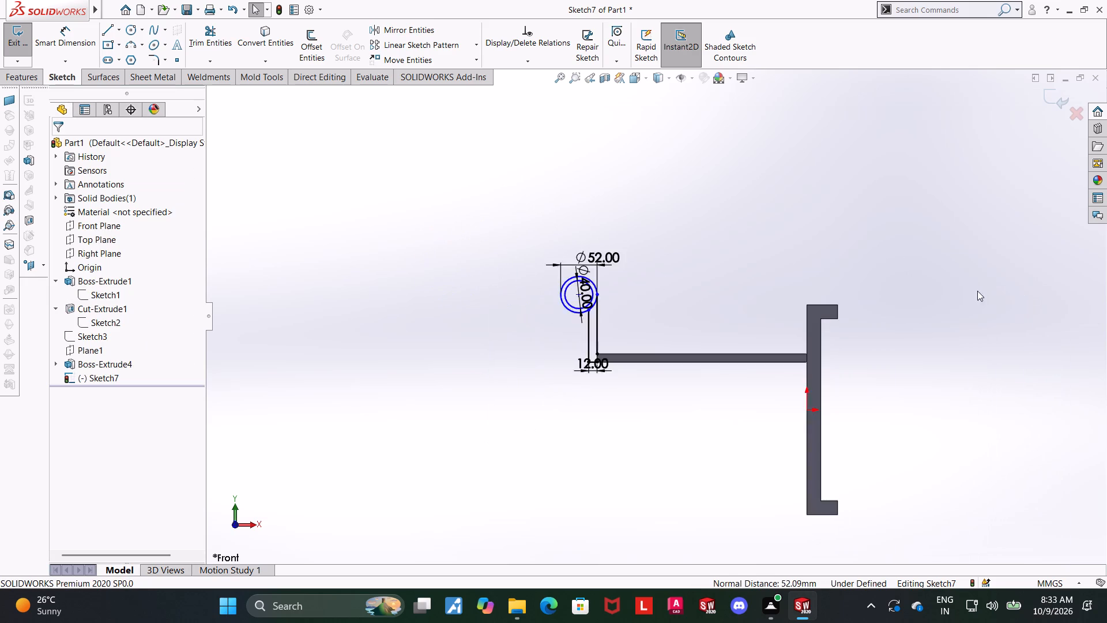
scroll(966, 291, down, 4)
click(669, 302)
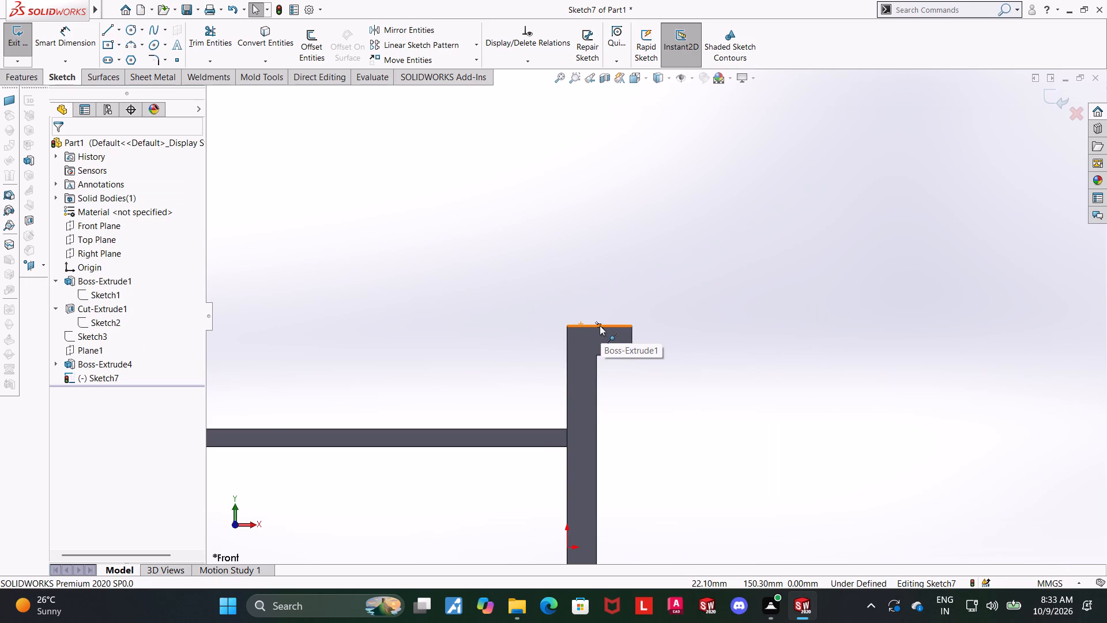
click(600, 325)
scroll(600, 325, down, 4)
scroll(543, 321, up, 9)
scroll(503, 318, down, 4)
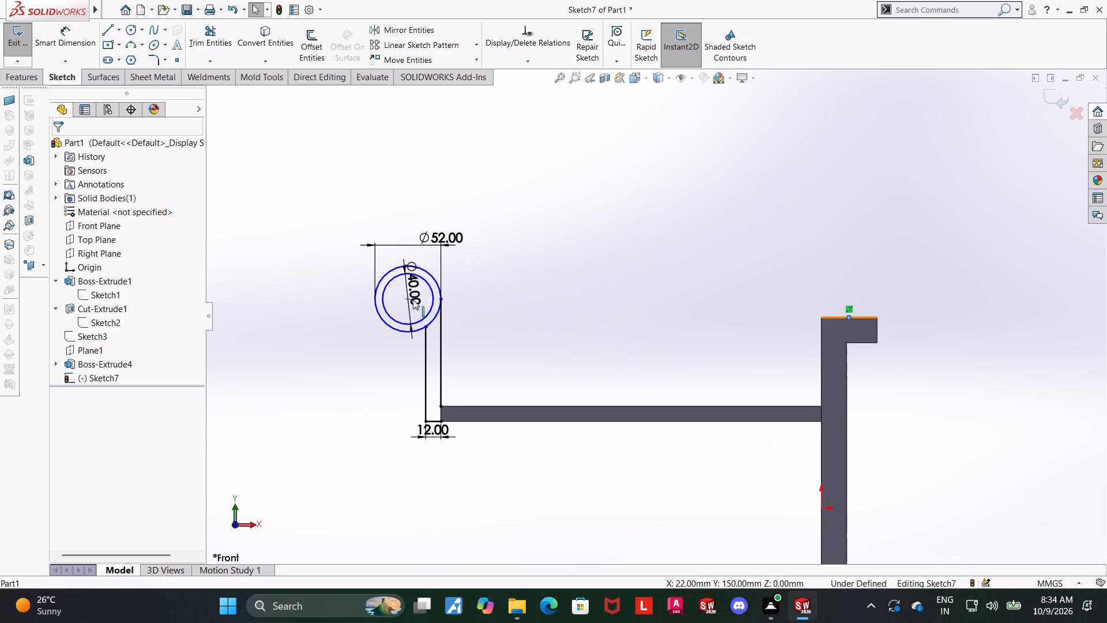
ctrl+click(408, 299)
click(58, 354)
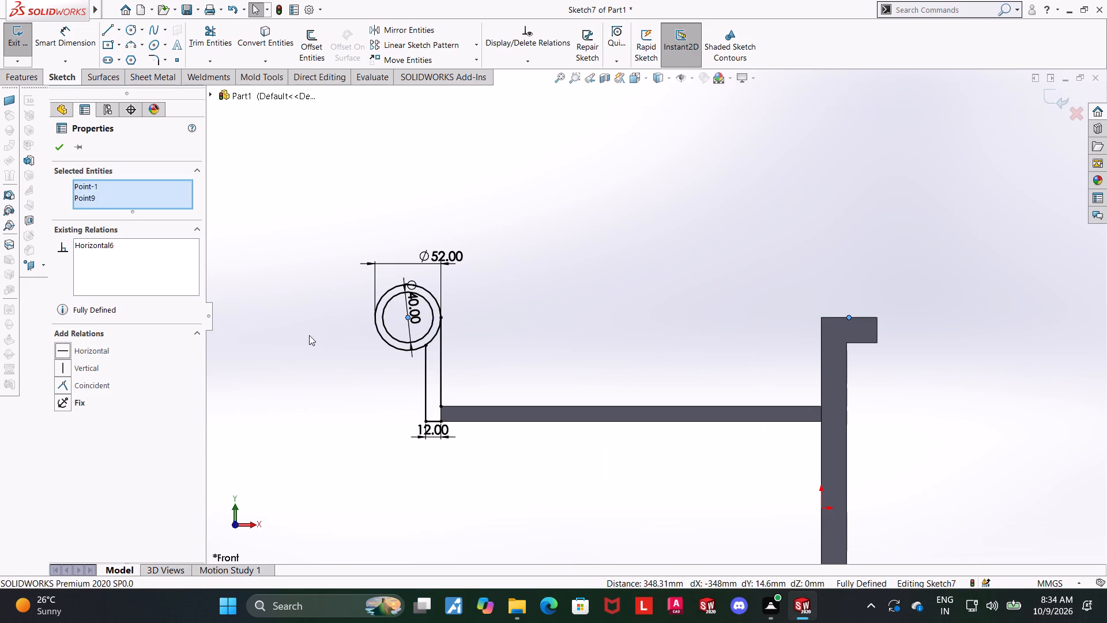
click(593, 325)
key(Escape)
Trim away the arc of the 52 mm circle that lies between the two vertical lines.
scroll(521, 355, up, 2)
scroll(668, 286, down, 5)
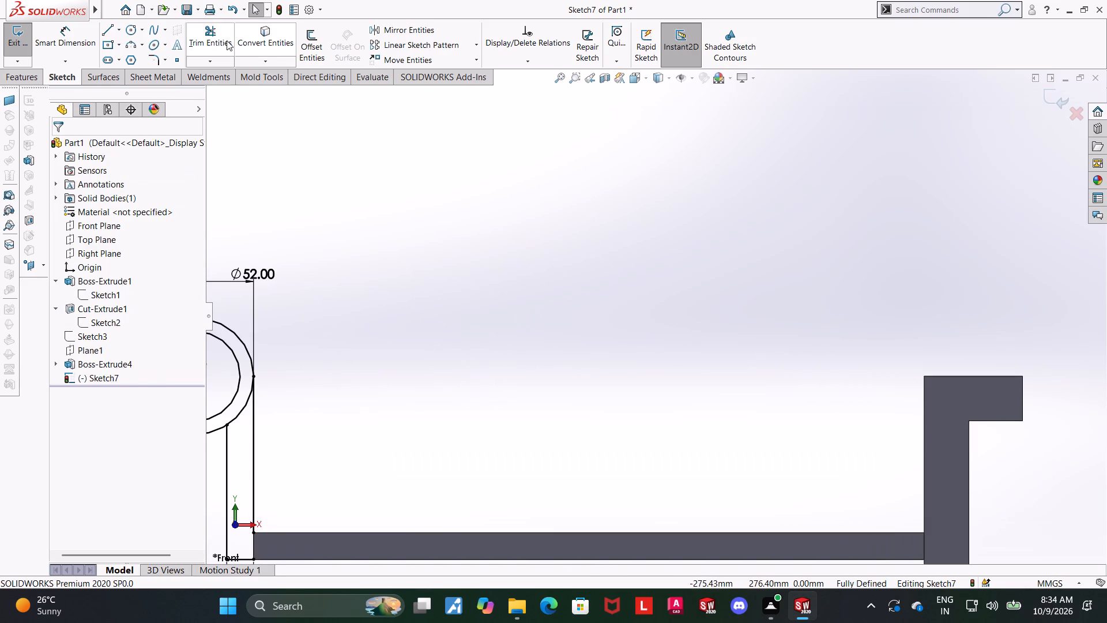
click(225, 40)
scroll(317, 331, up, 4)
scroll(417, 347, down, 4)
scroll(518, 361, down, 3)
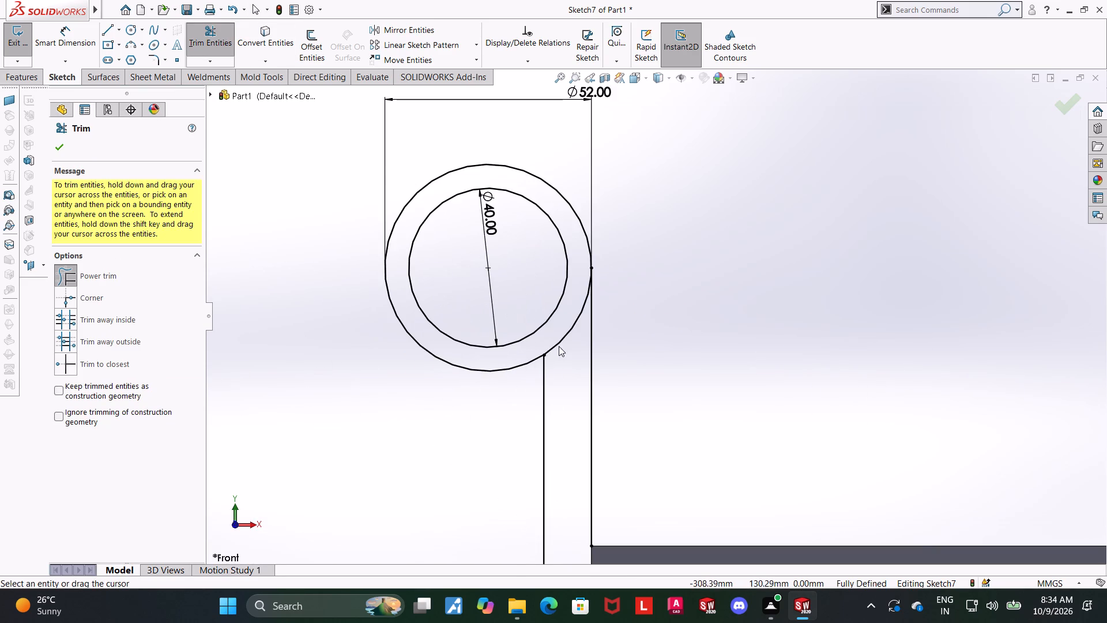
drag(559, 346, 560, 328)
click(571, 342)
drag(571, 342, 567, 320)
drag(572, 343, 567, 300)
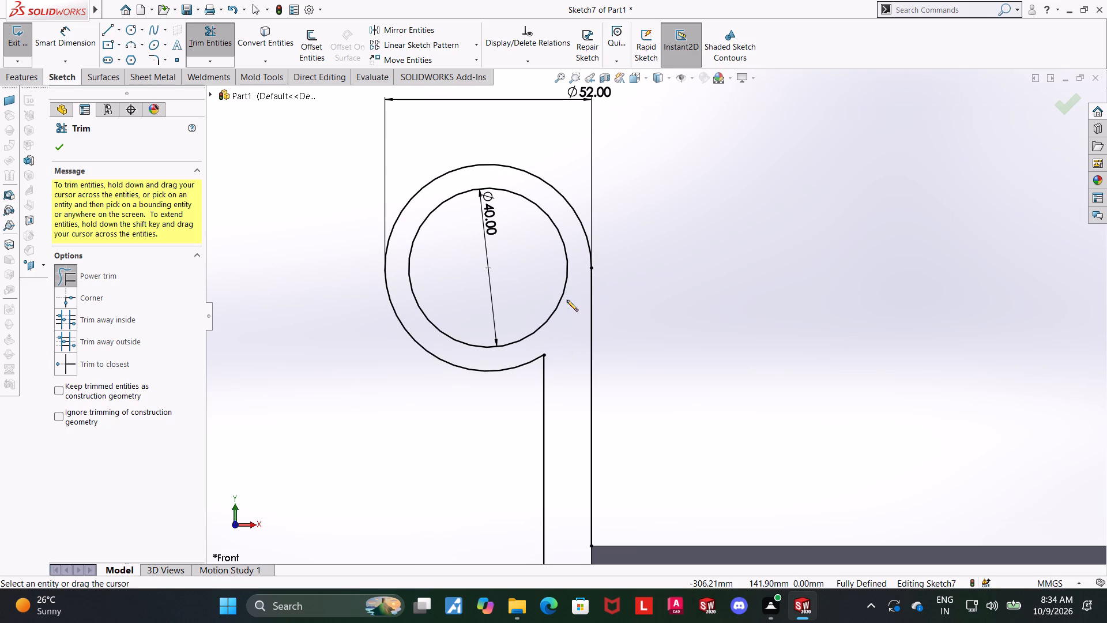
scroll(567, 299, down, 2)
scroll(572, 301, up, 6)
key(Escape)
key(Escape)
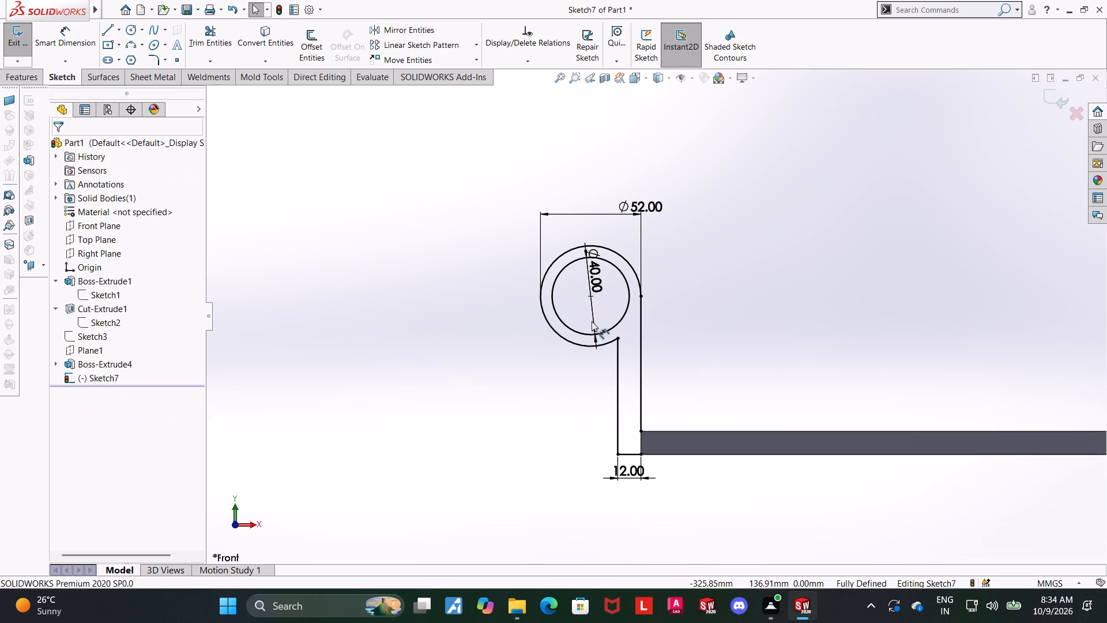
Apply a 6 mm sketch fillet to the outer bottom corner of the upright.
scroll(600, 321, up, 1)
scroll(720, 345, down, 2)
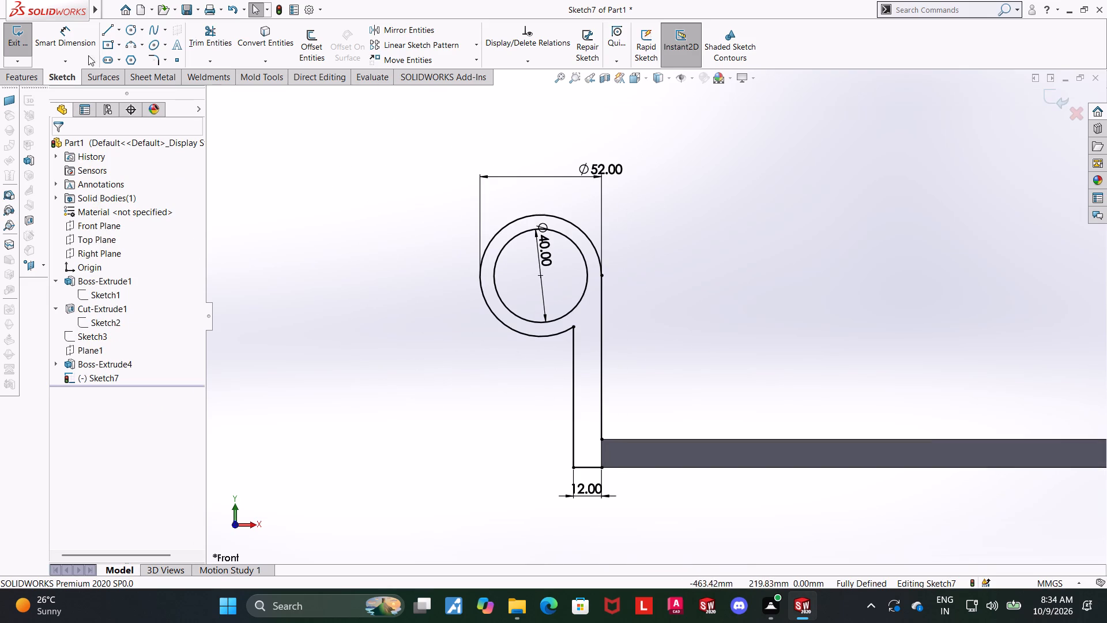
click(152, 55)
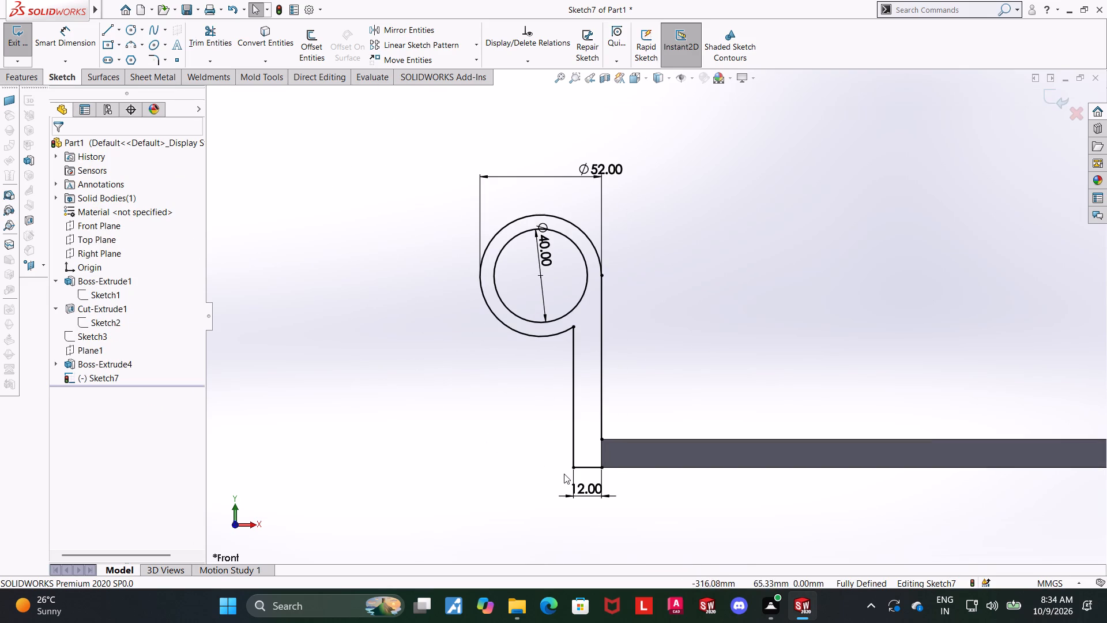
click(574, 468)
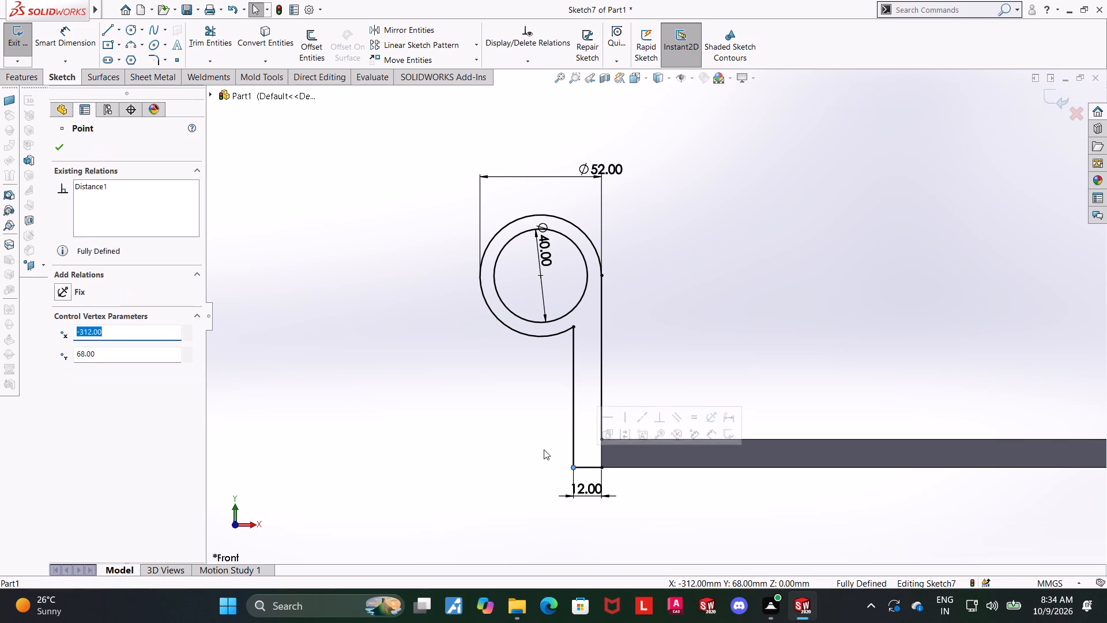
key(Escape)
click(154, 62)
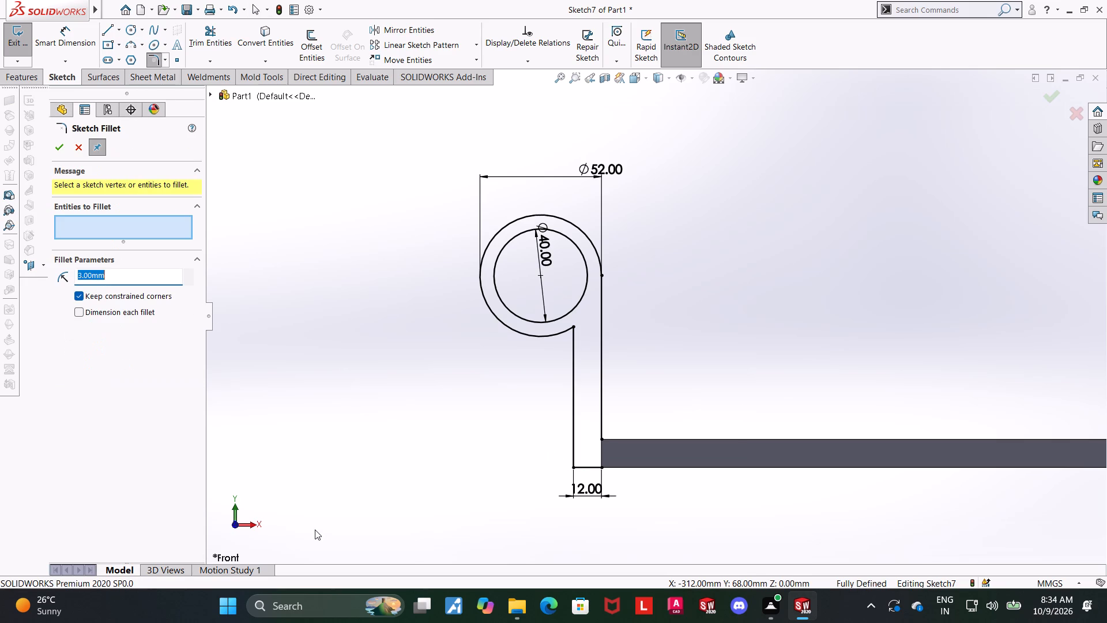
key(5)
key(BackSpace)
key(6)
key(Return)
click(575, 469)
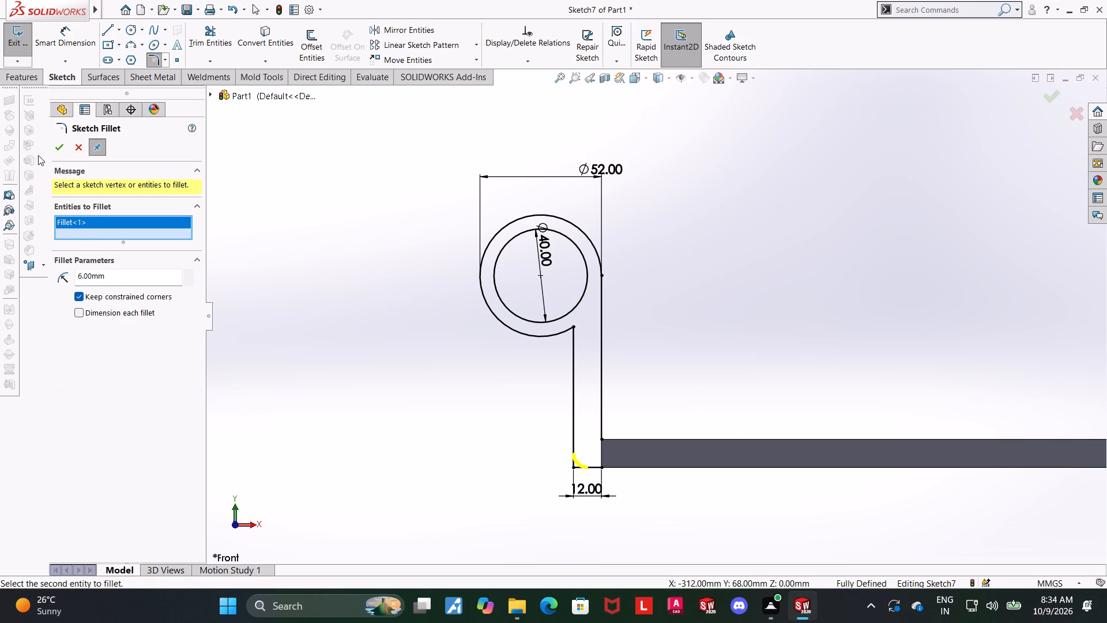
click(58, 147)
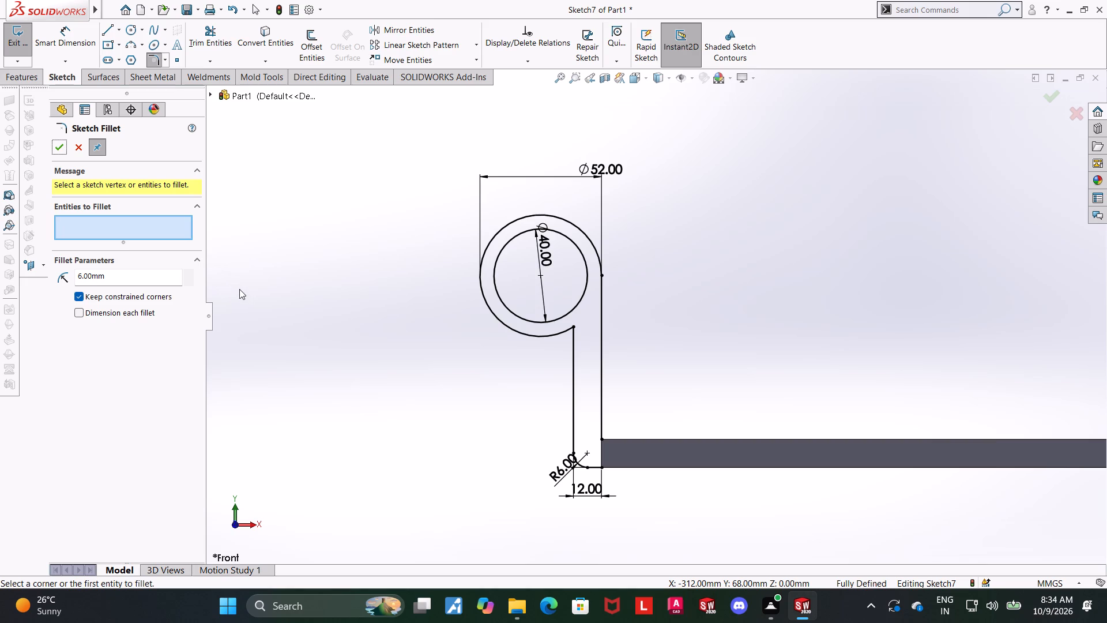
Apply a 6 mm sketch fillet where the 52 mm arc meets the upright's shorter vertical line.
scroll(626, 356, down, 1)
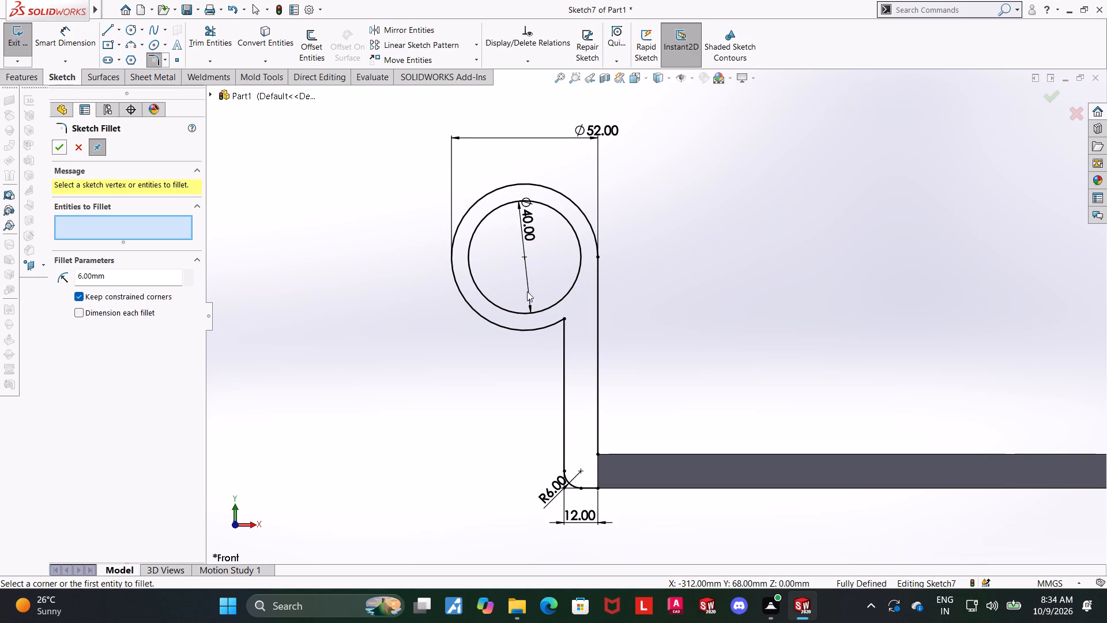
click(564, 317)
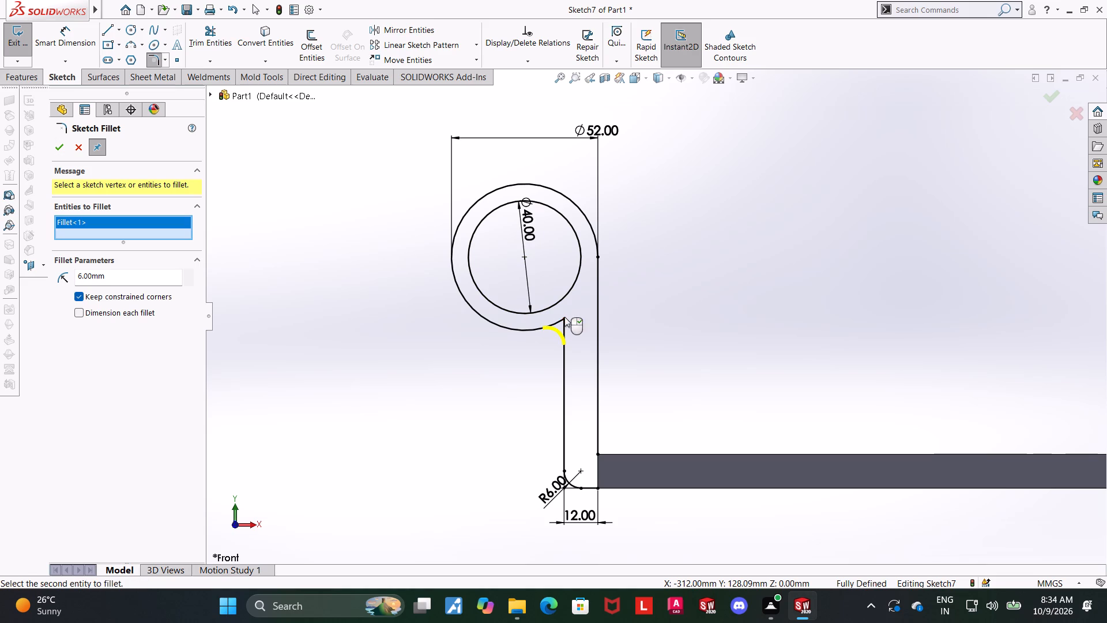
click(63, 151)
click(423, 364)
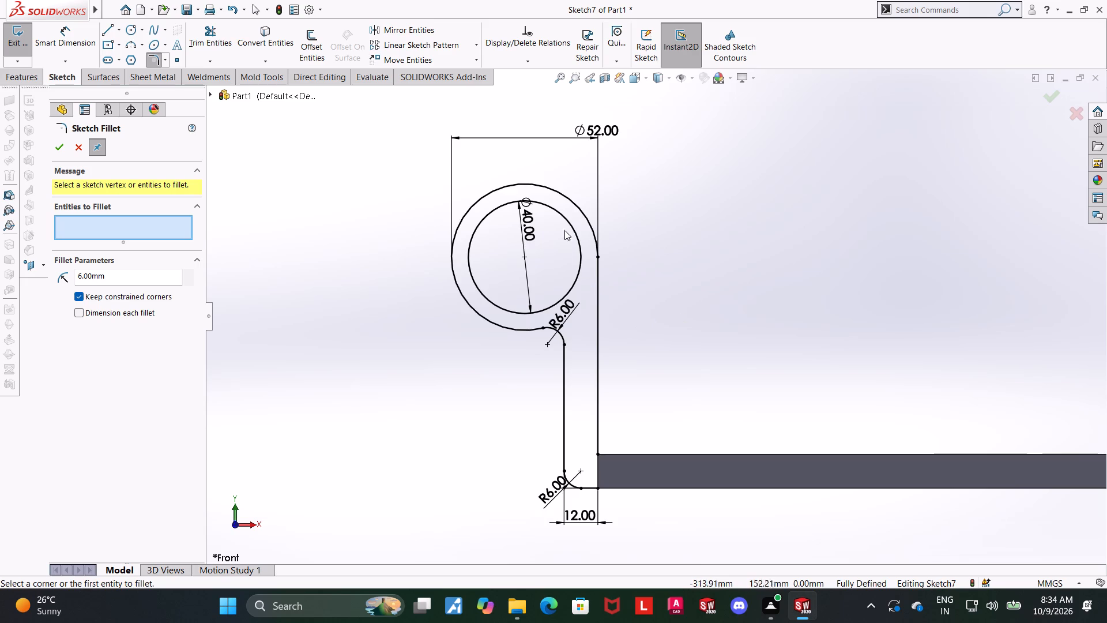
Examine how the filleted ring and upright profile lines up with the end of the tapered arm.
scroll(592, 219, down, 3)
scroll(709, 252, up, 6)
scroll(756, 325, up, 3)
middle_drag(796, 341, 805, 351)
scroll(847, 367, up, 4)
scroll(854, 346, down, 2)
scroll(673, 312, down, 2)
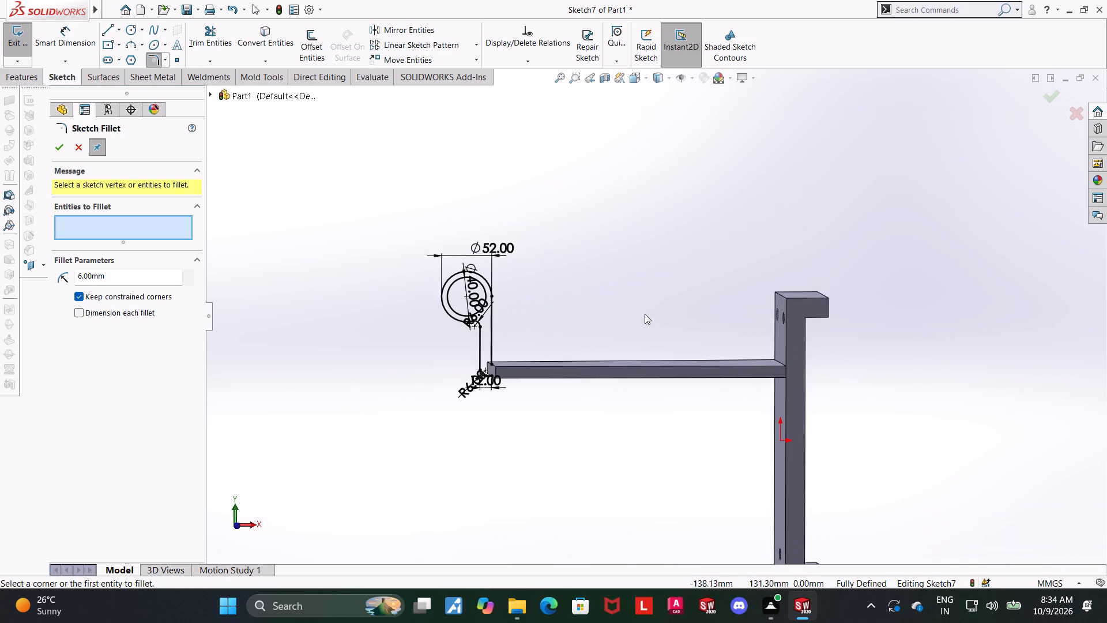
middle_drag(647, 325, 650, 331)
scroll(629, 318, down, 4)
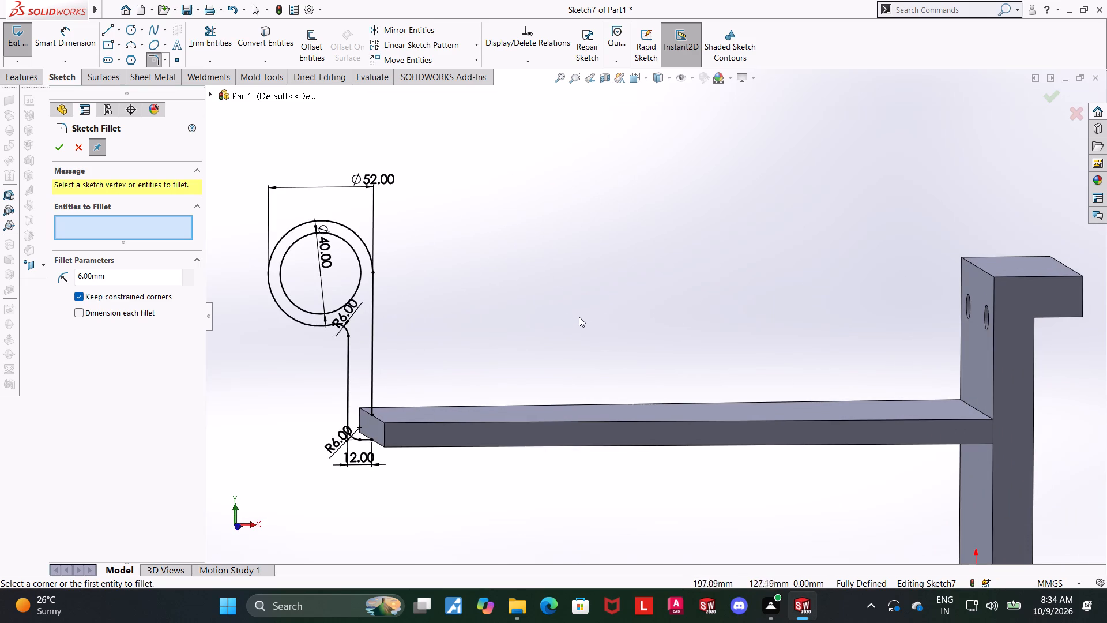
click(646, 77)
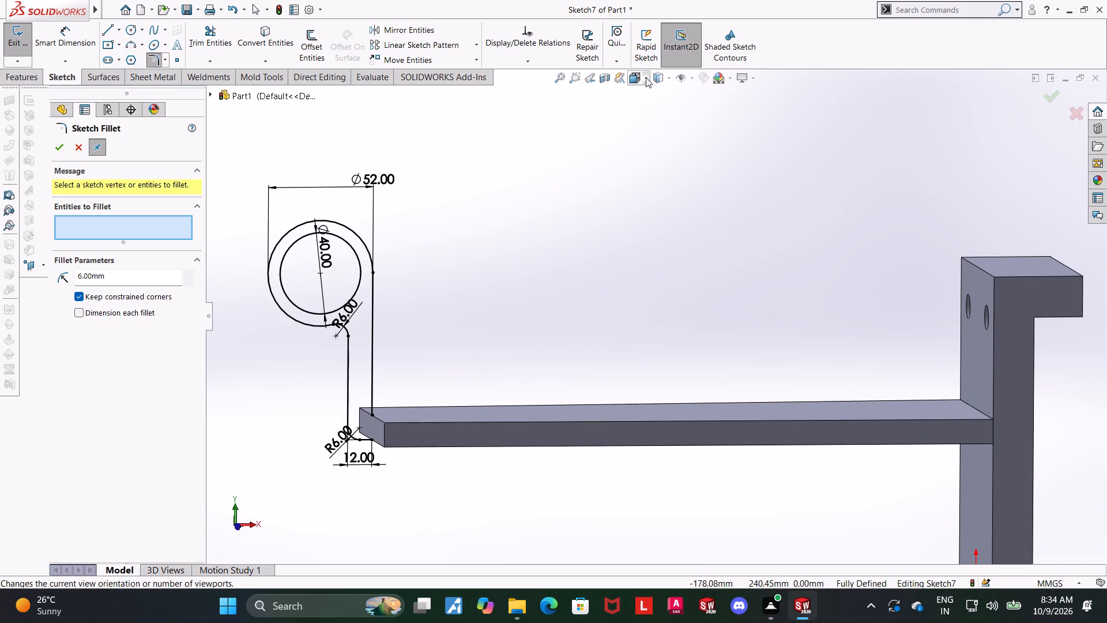
click(532, 350)
click(78, 145)
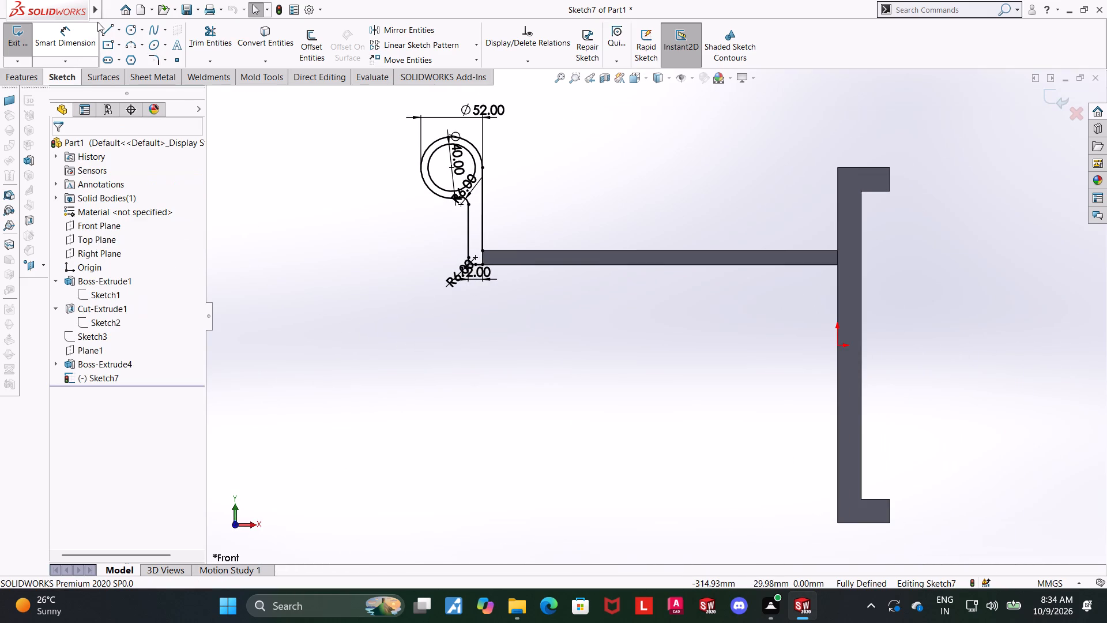
Close the ring profile with a vertical line along the arm's end, from its bottom corner to its top corner, and finish the sketch.
click(104, 30)
scroll(485, 243, up, 3)
scroll(597, 271, down, 9)
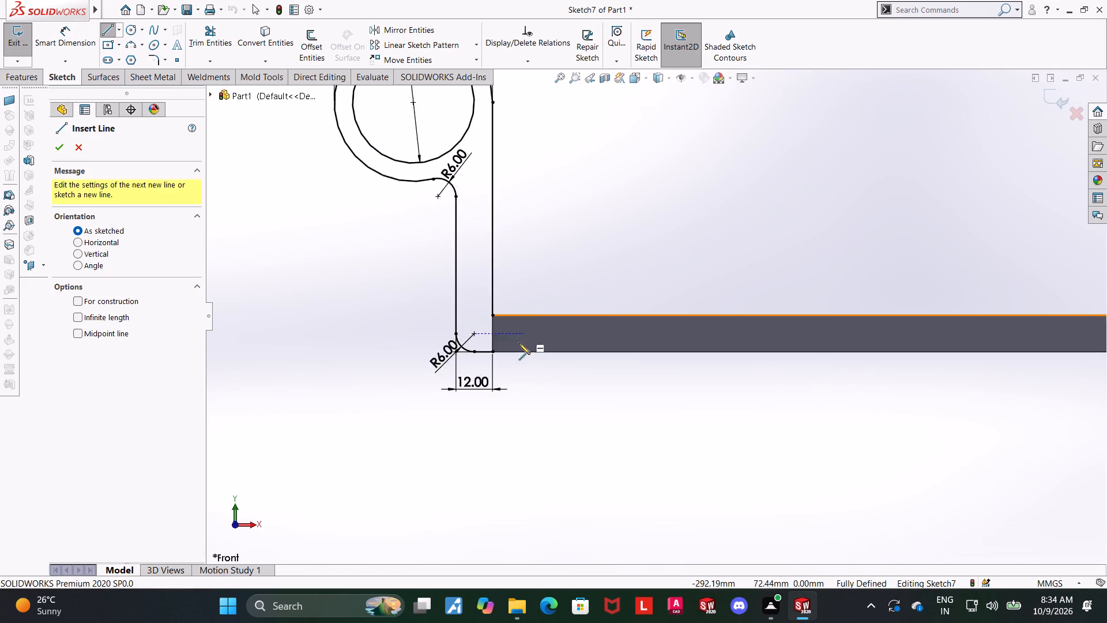
click(492, 353)
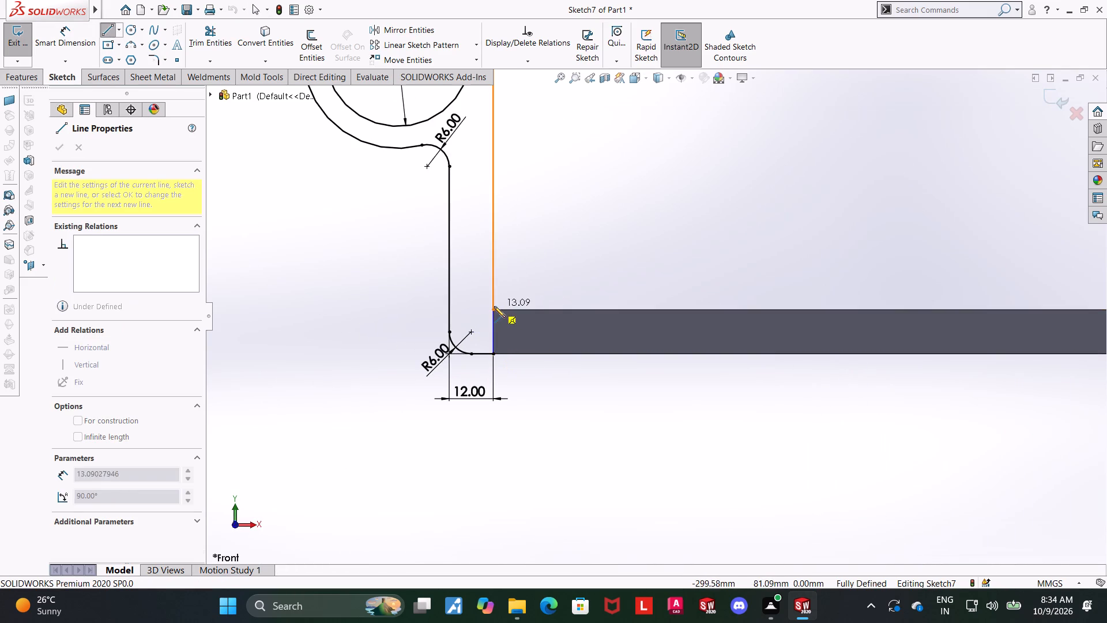
click(492, 307)
key(Escape)
key(Escape)
key(Escape)
scroll(590, 311, up, 5)
scroll(681, 273, up, 3)
middle_drag(688, 269, 714, 311)
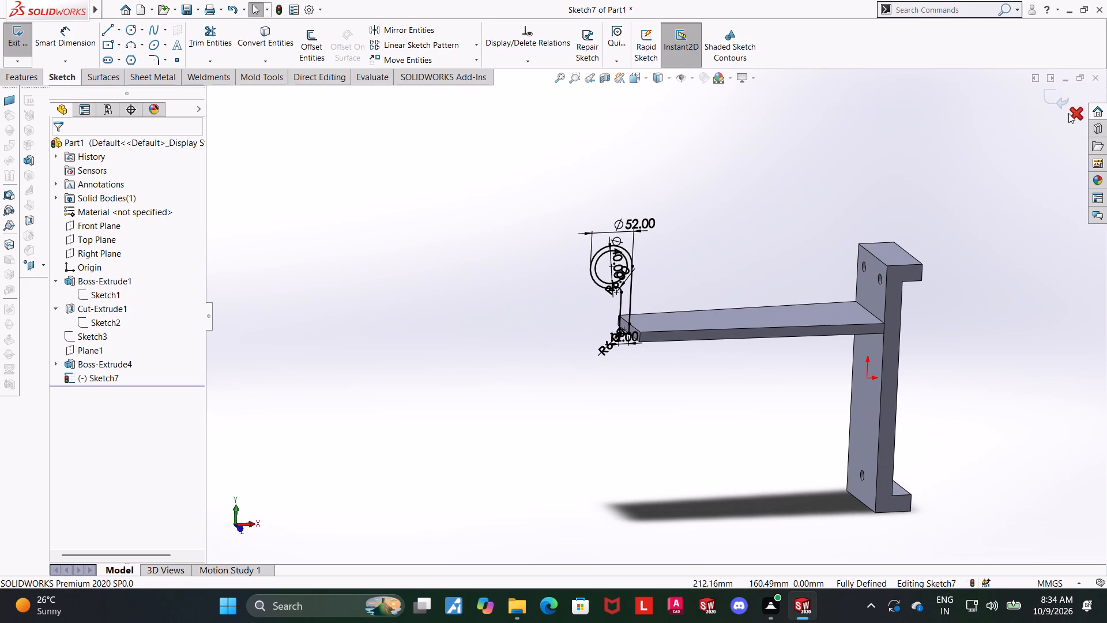
click(1060, 98)
Extrude the ring and upright profile 76 mm with the Mid Plane end condition, merging the result.
middle_drag(750, 202, 760, 230)
scroll(752, 239, down, 2)
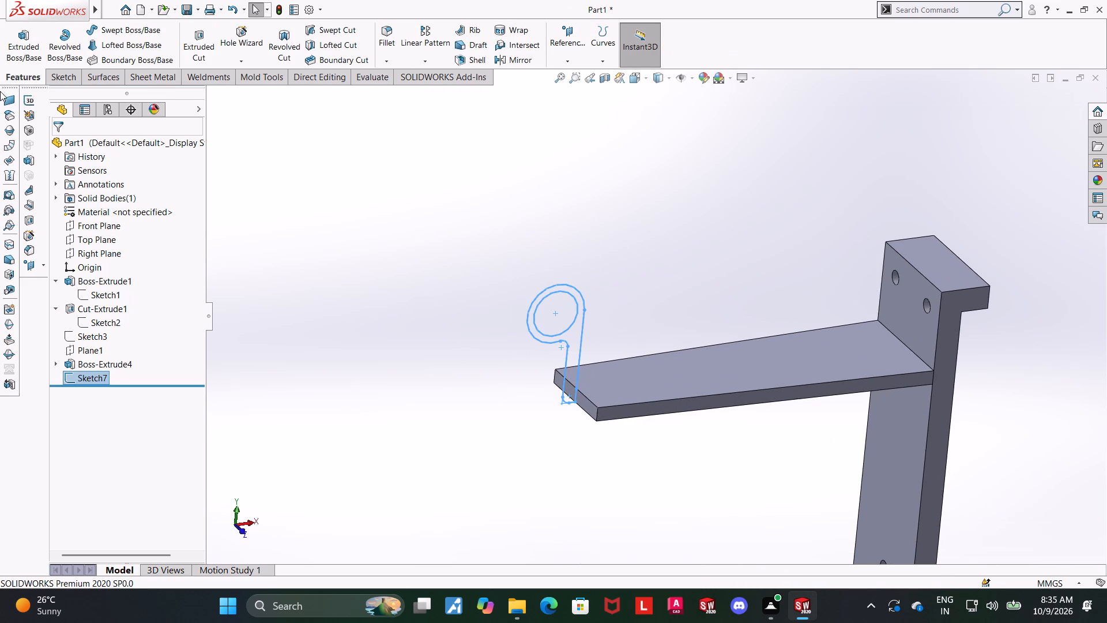
click(38, 39)
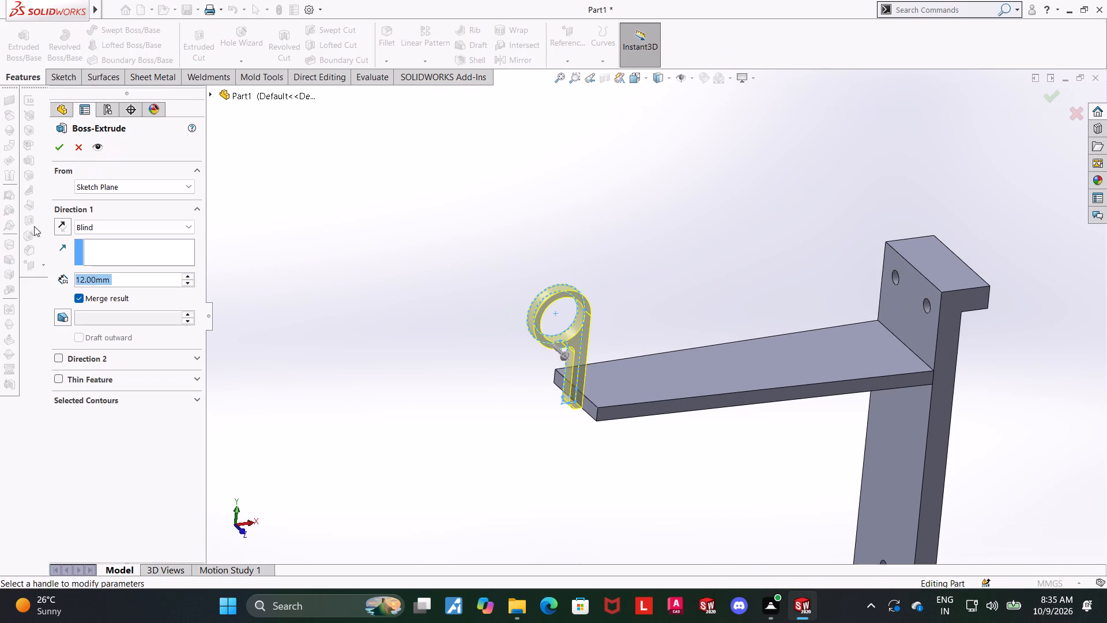
click(76, 226)
click(93, 301)
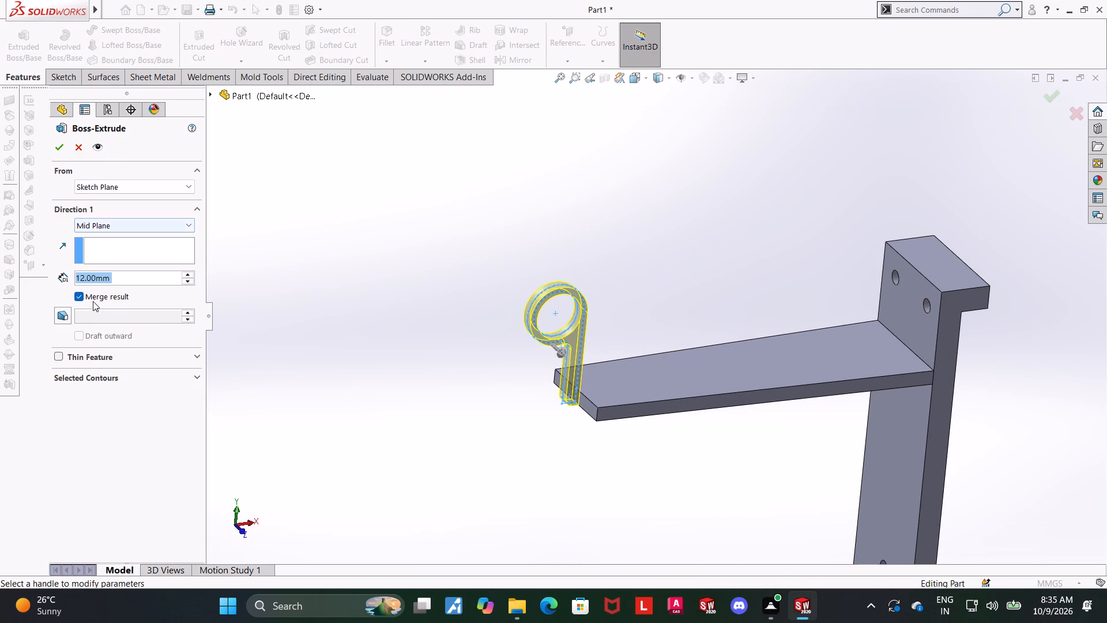
text(76)
key(Return)
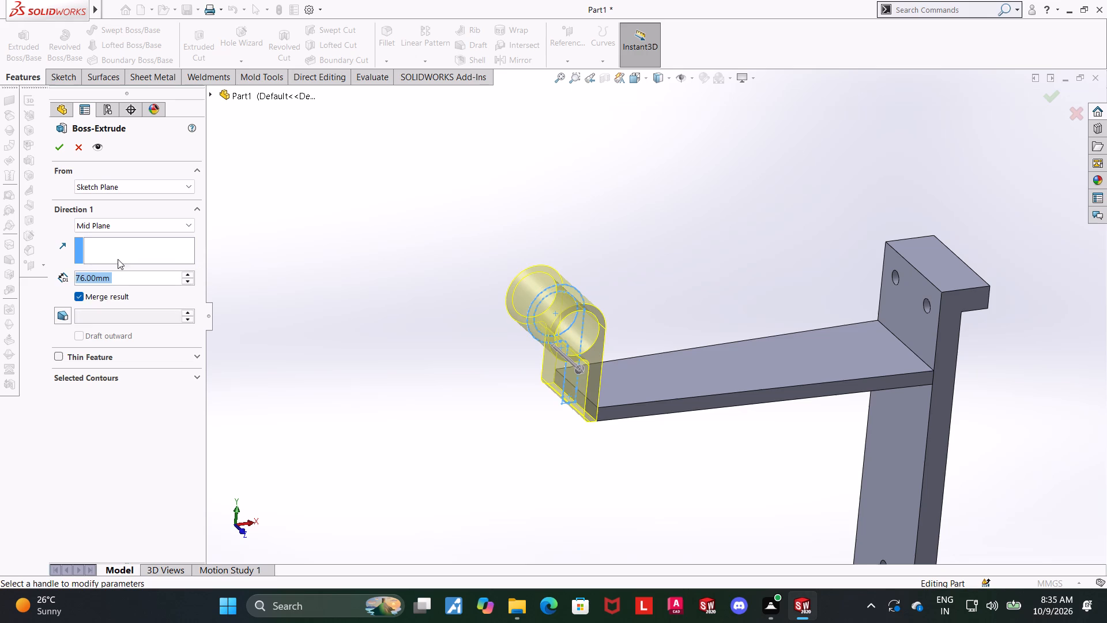
click(59, 146)
Review the extrusion settings of the ring and upright feature.
drag(586, 518, 585, 502)
scroll(622, 399, down, 4)
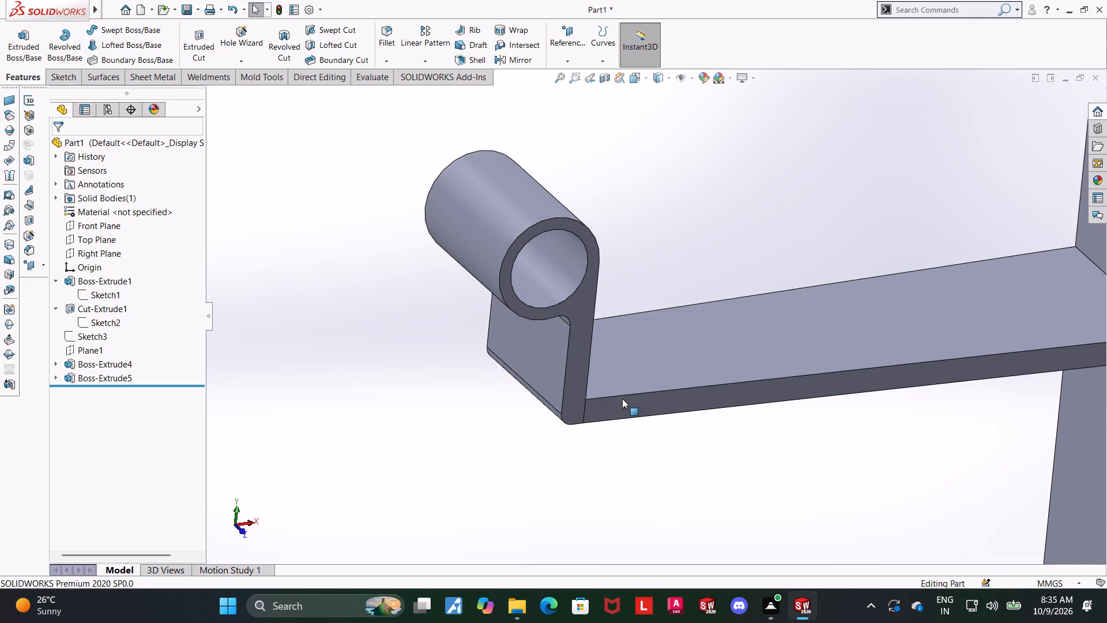
scroll(622, 399, down, 3)
click(91, 374)
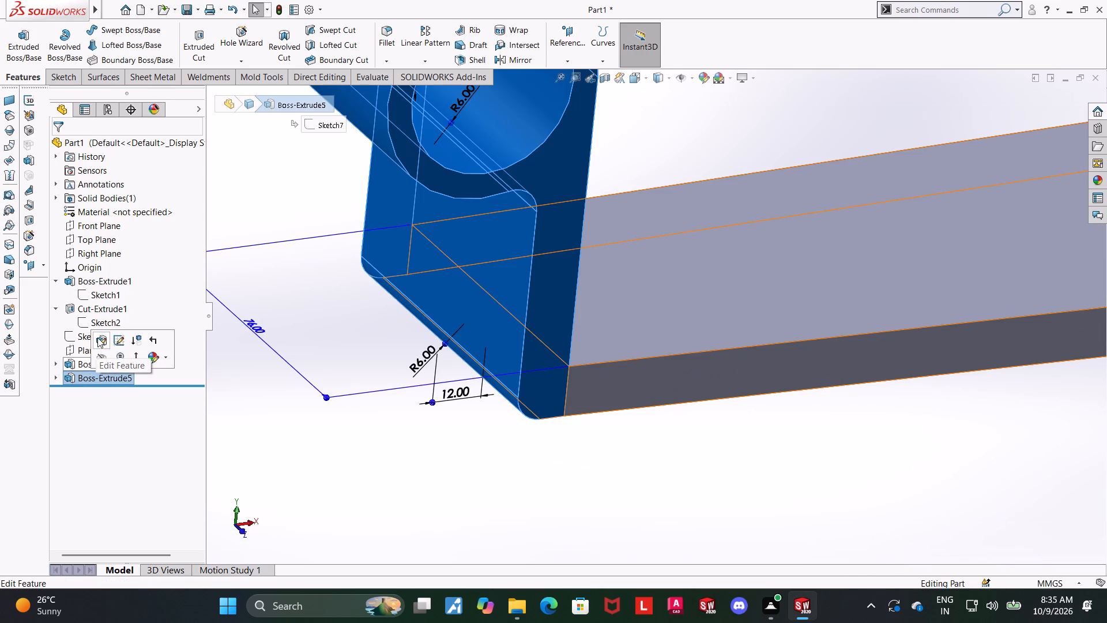
click(97, 337)
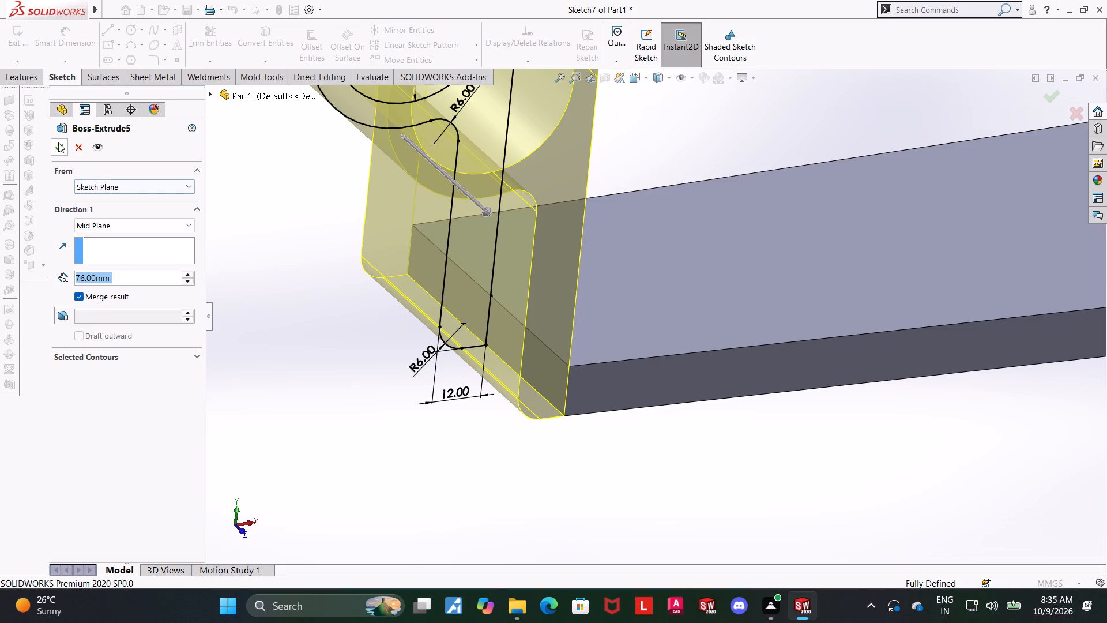
click(62, 146)
click(733, 541)
Examine the joint between the upright and the end of the tapered arm, including its side edges.
click(565, 389)
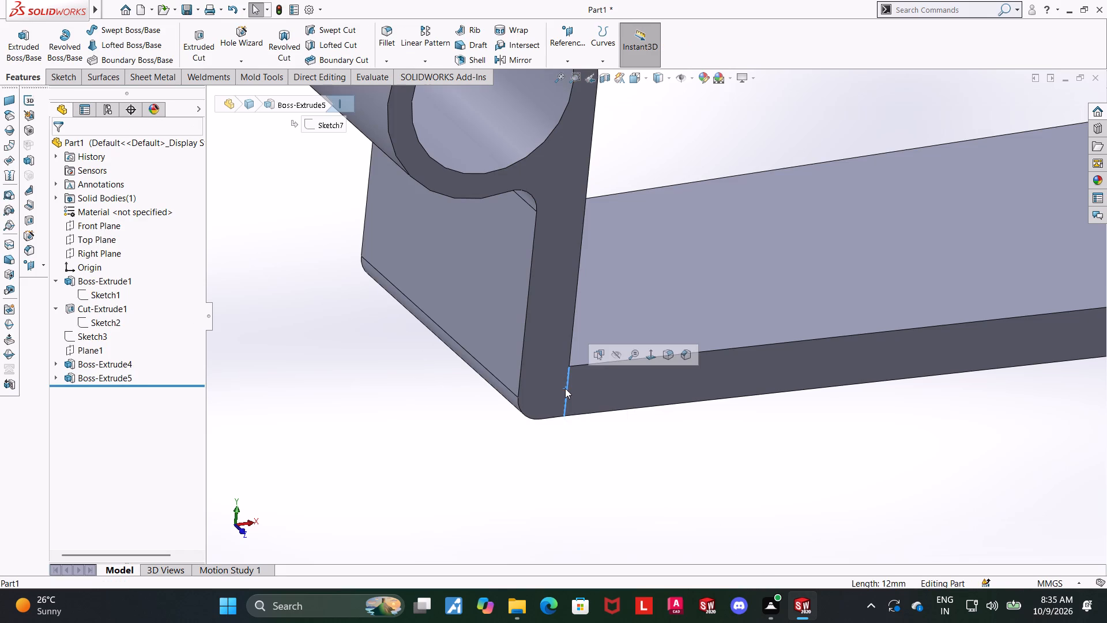
middle_drag(634, 405, 582, 455)
scroll(590, 383, down, 5)
click(547, 509)
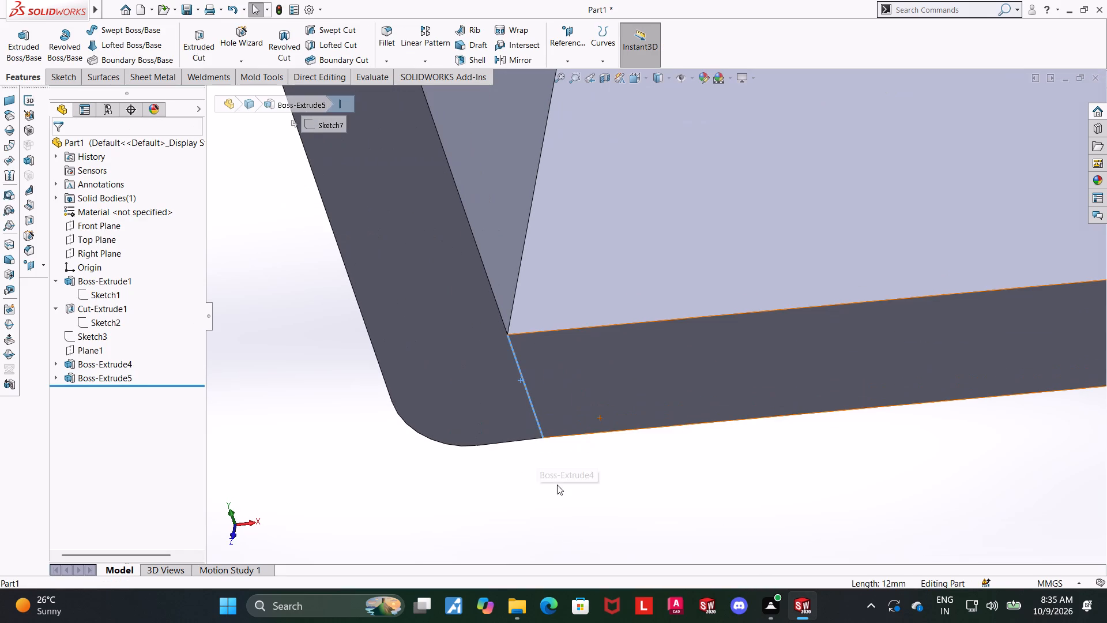
middle_drag(602, 298, 606, 381)
scroll(475, 304, down, 4)
scroll(646, 322, down, 9)
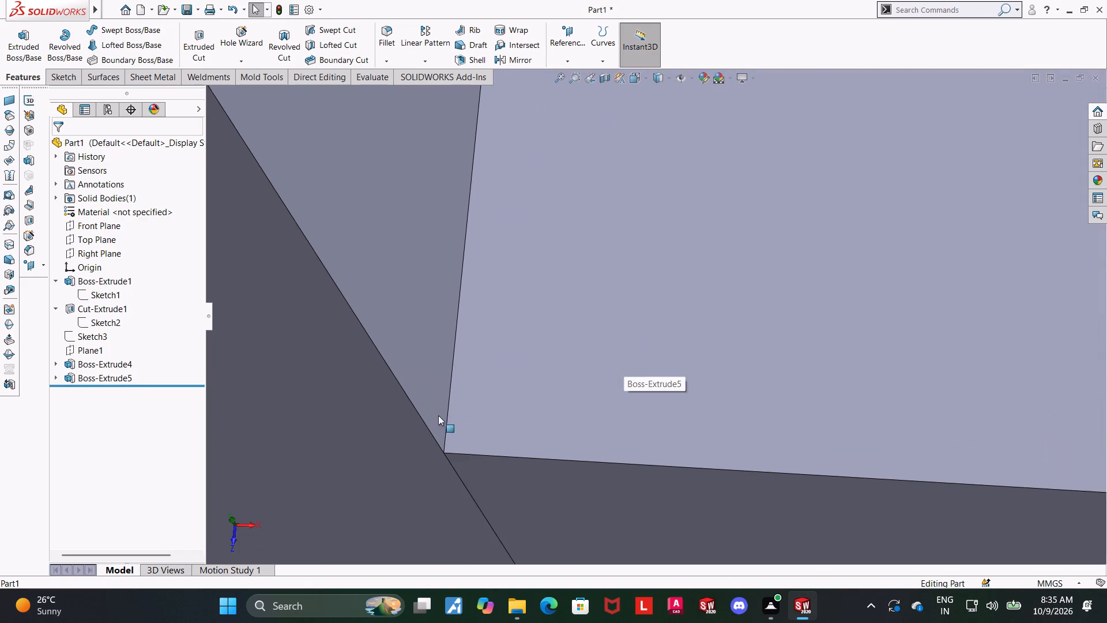
scroll(438, 415, down, 3)
middle_drag(510, 418, 526, 472)
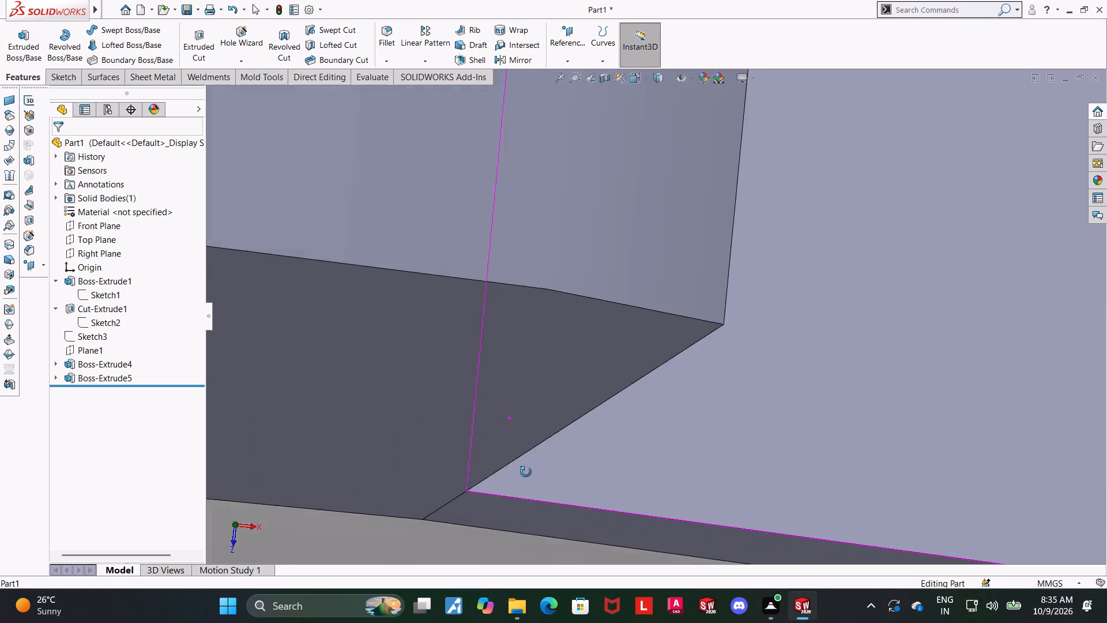
middle_drag(526, 472, 521, 456)
scroll(522, 466, up, 16)
click(604, 455)
middle_drag(611, 464, 618, 332)
scroll(613, 453, up, 1)
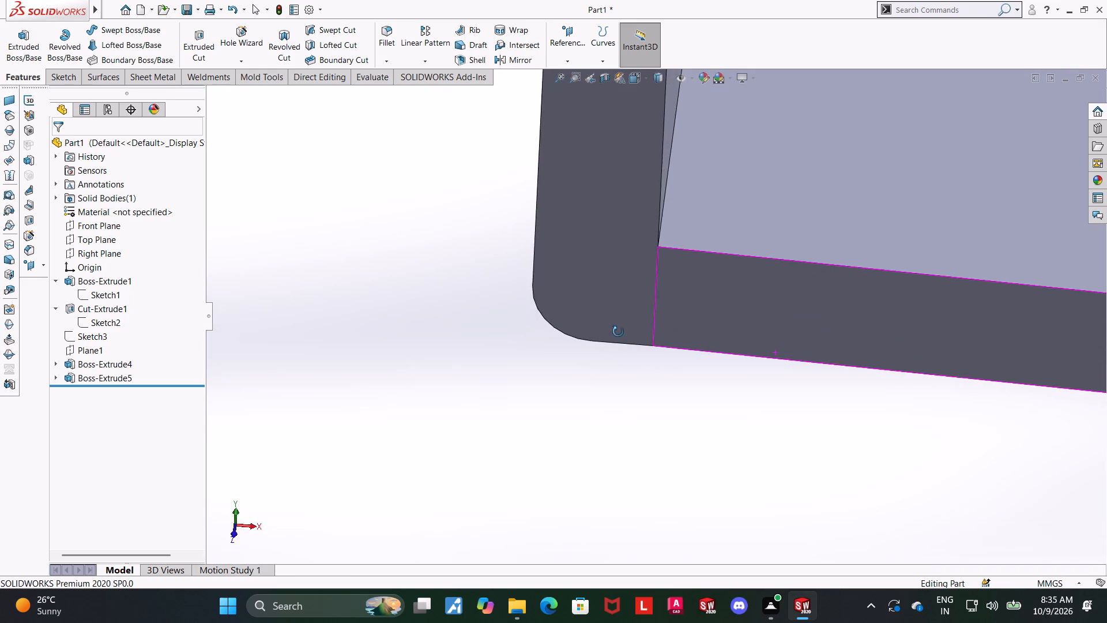
middle_drag(618, 332, 619, 331)
scroll(619, 353, up, 7)
scroll(753, 274, up, 4)
scroll(717, 264, down, 3)
Fillet the inner edge where the upright meets the arm's top face with a 6 mm radius.
middle_drag(572, 466, 579, 376)
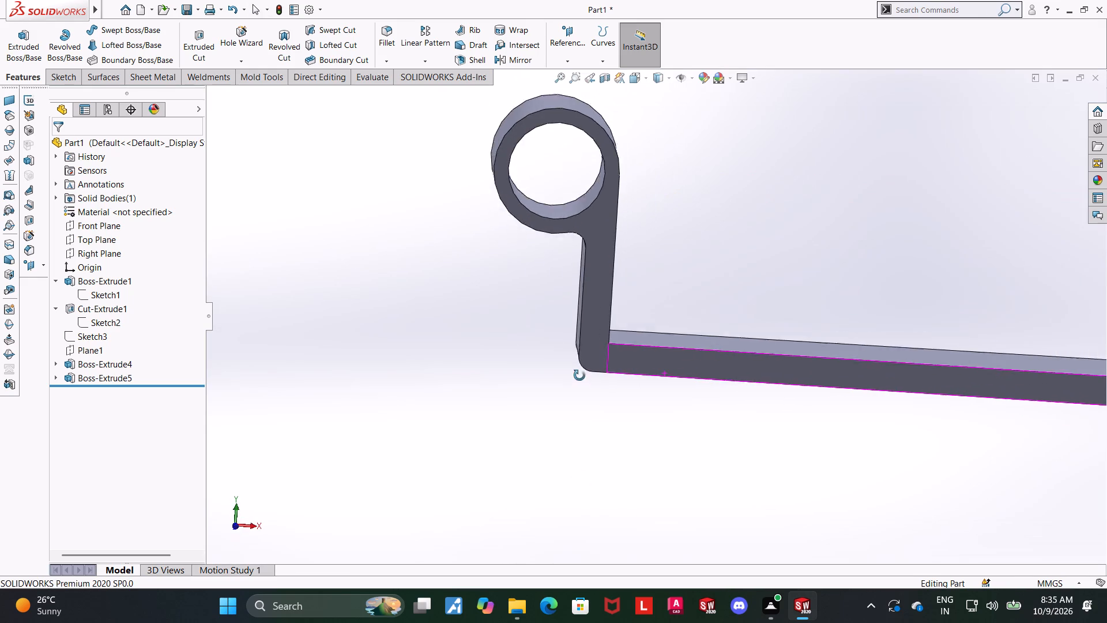
middle_drag(579, 376, 581, 329)
middle_drag(668, 287, 637, 331)
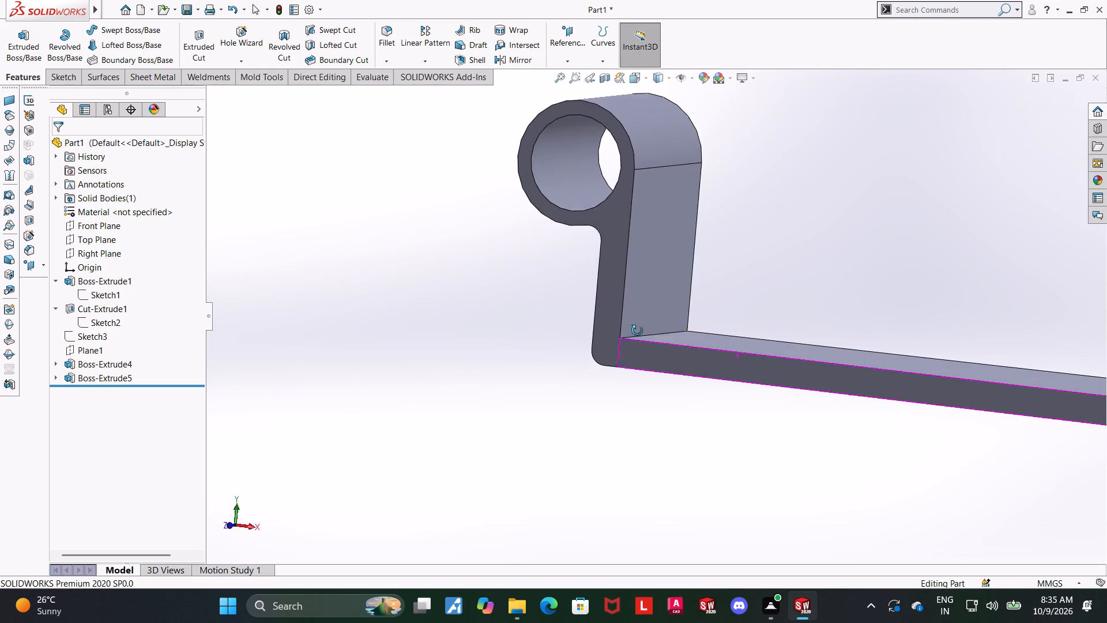
middle_drag(637, 331, 638, 329)
scroll(791, 247, down, 3)
click(386, 38)
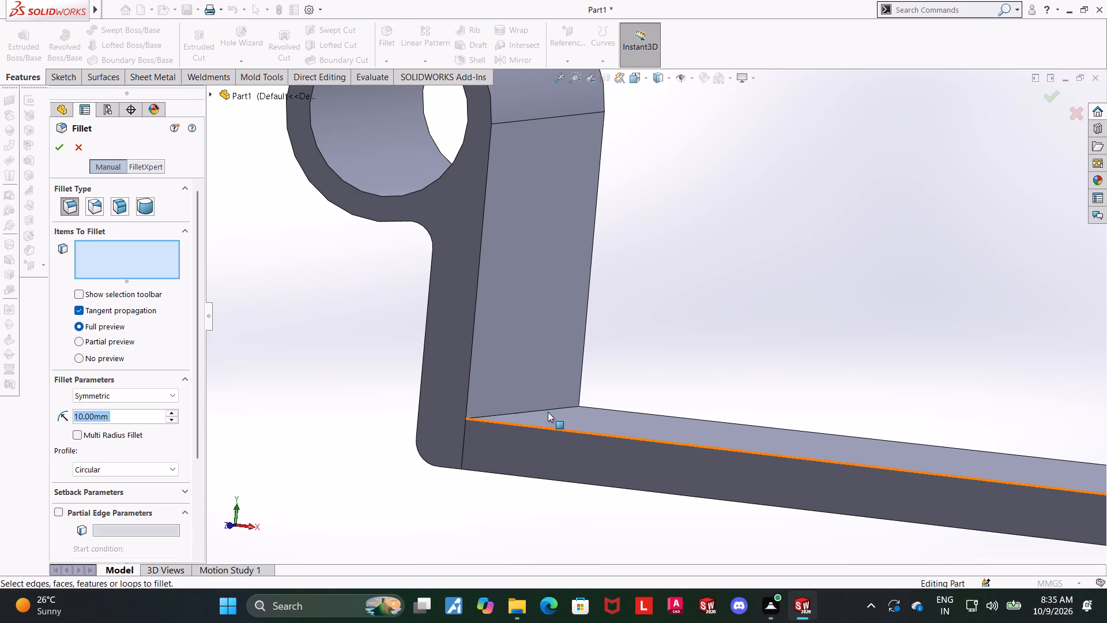
click(547, 410)
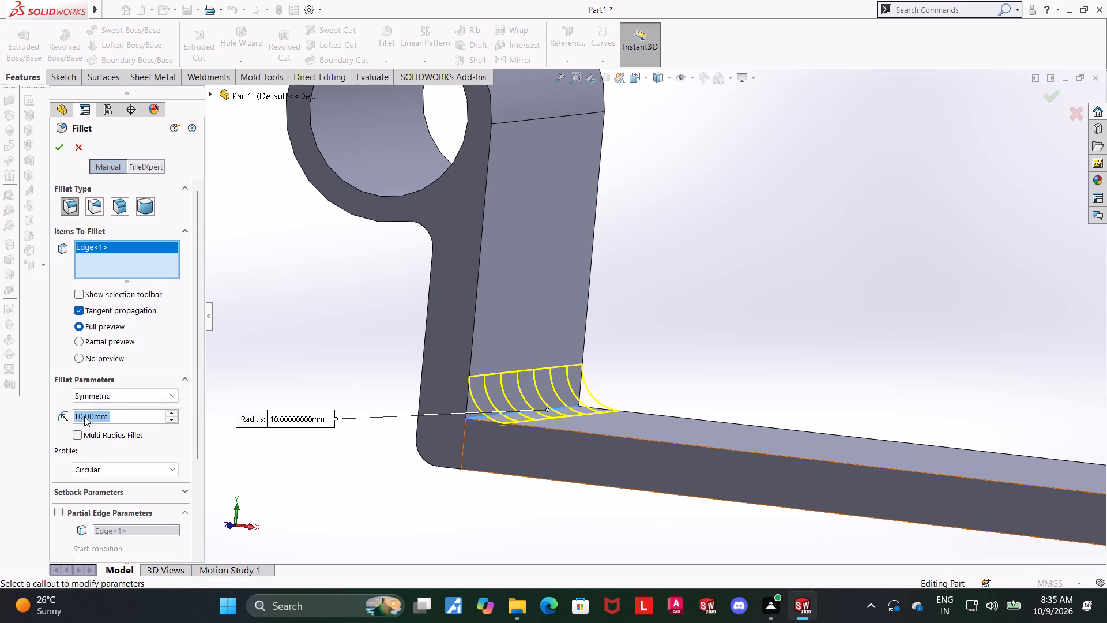
key(6)
key(Return)
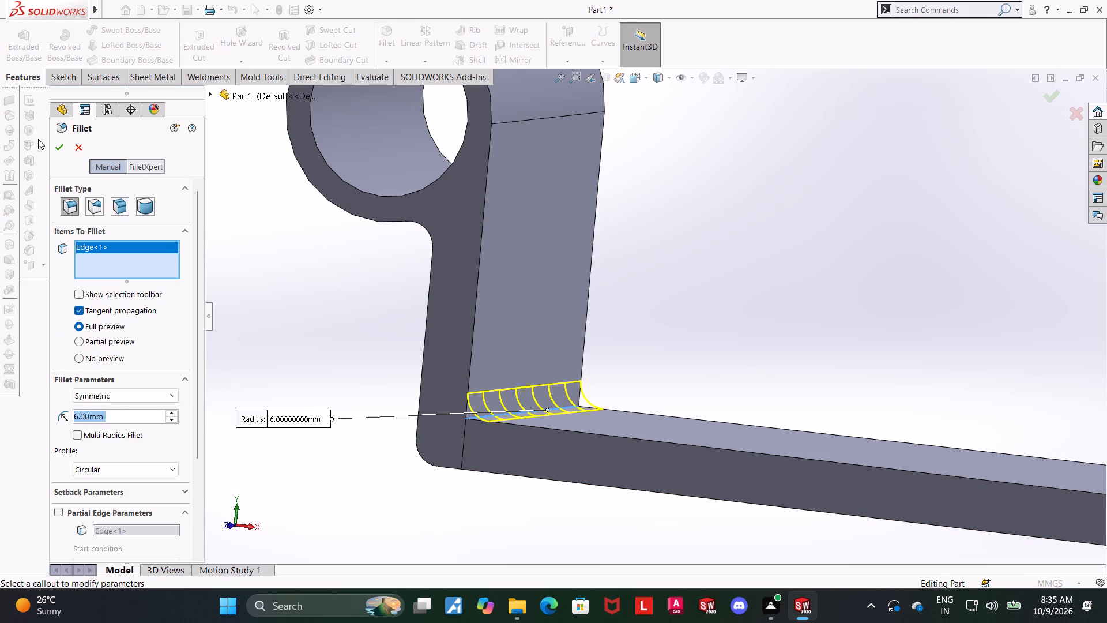
click(58, 145)
scroll(434, 376, up, 10)
middle_drag(619, 393, 706, 407)
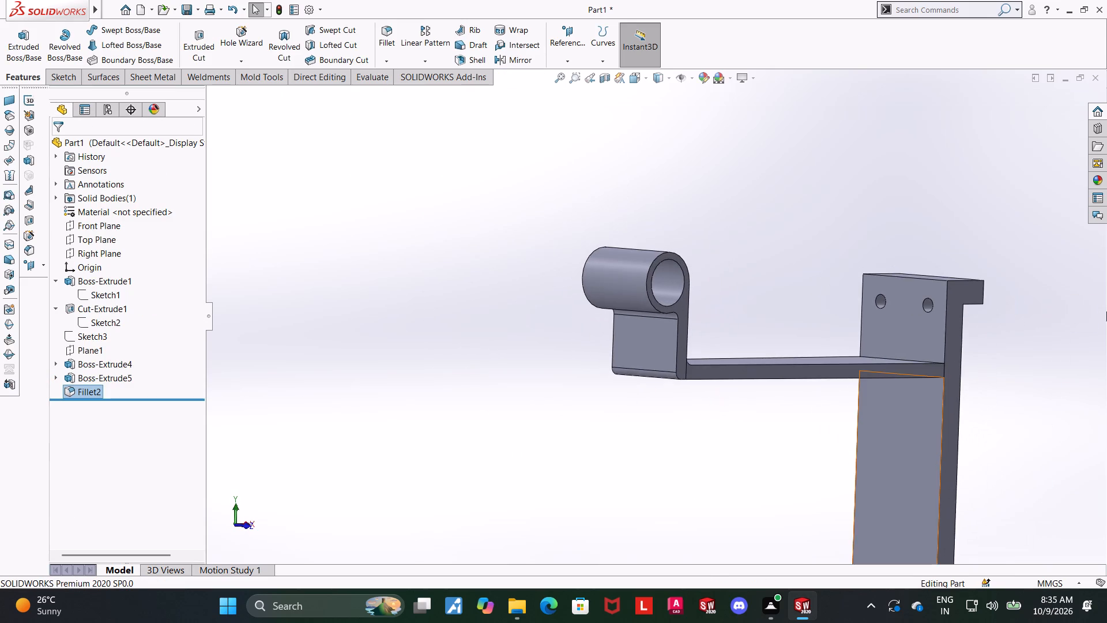
Fillet the edge where the tapered arm's top face meets the channel web with a 6 mm radius.
scroll(936, 302, down, 2)
click(372, 31)
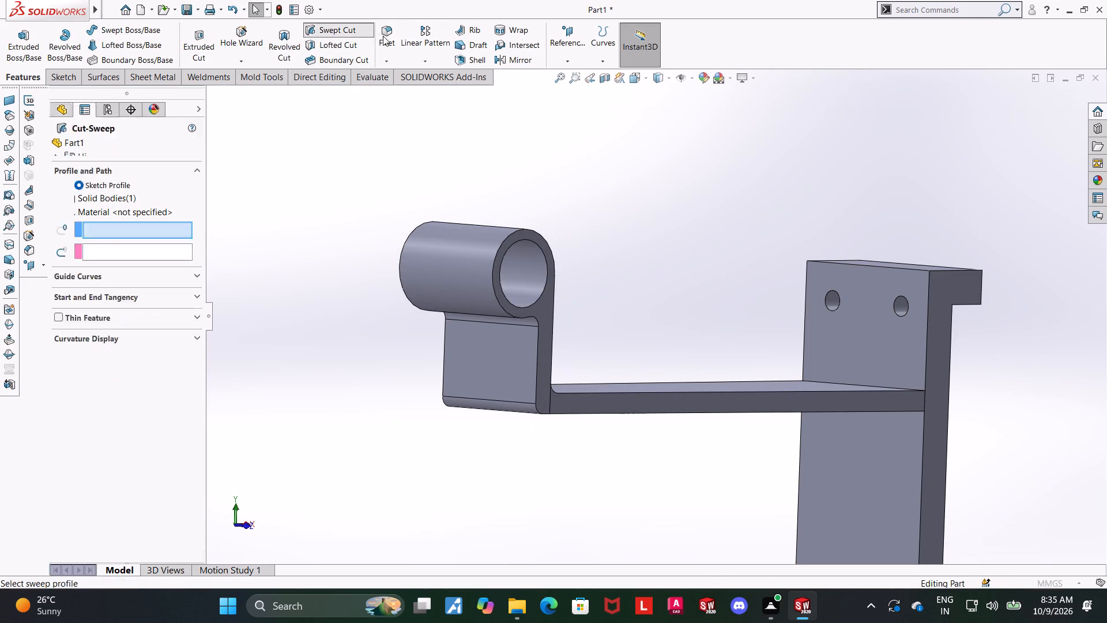
key(Escape)
click(390, 39)
scroll(895, 356, up, 1)
middle_drag(895, 356, 882, 451)
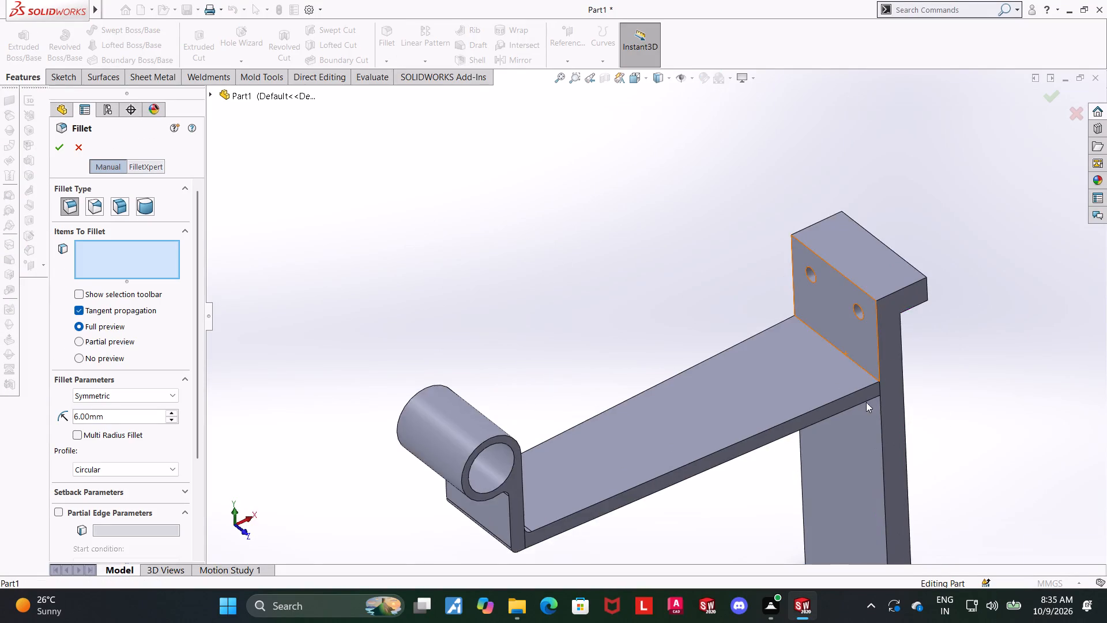
scroll(837, 367, down, 6)
click(831, 361)
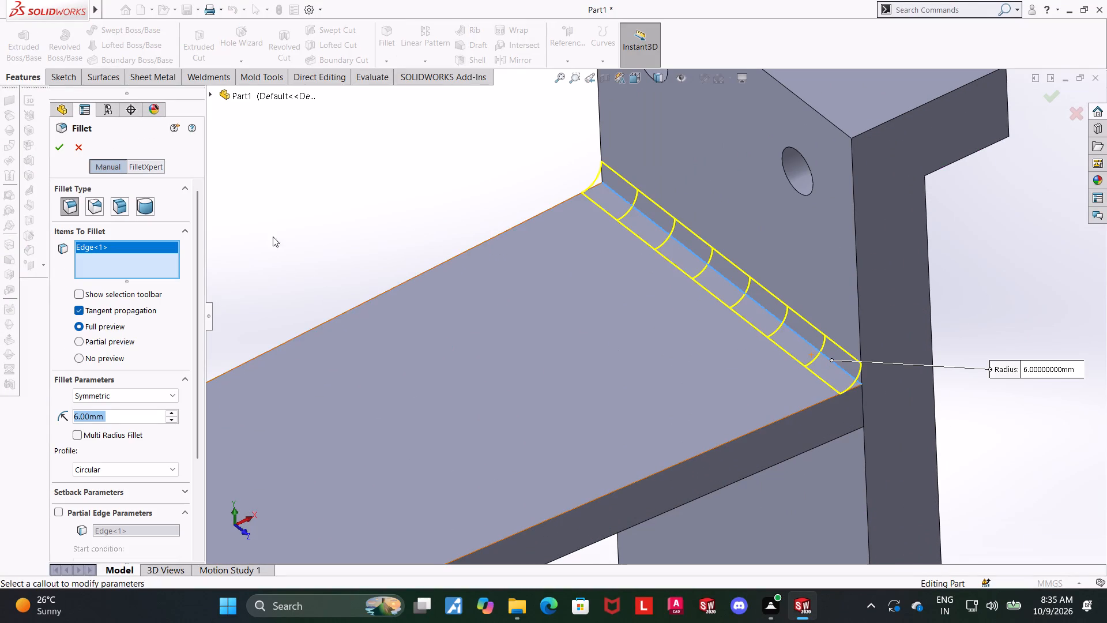
click(64, 147)
Fillet the edge where the arm's underside meets the channel web with a 6 mm radius.
scroll(1006, 334, up, 8)
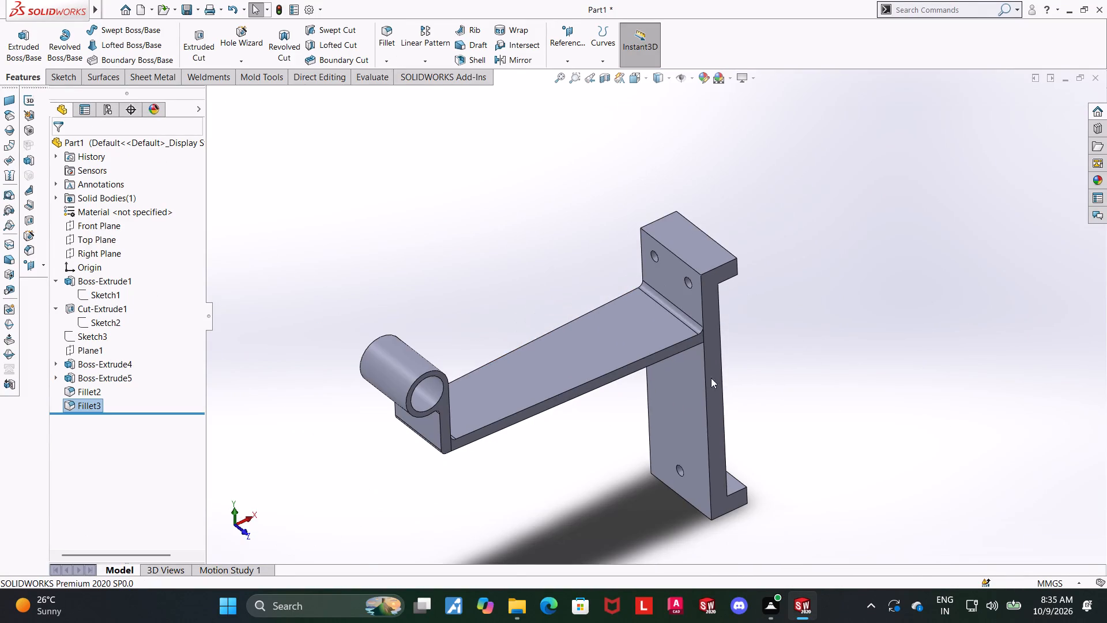
middle_drag(705, 378, 708, 299)
scroll(677, 301, down, 4)
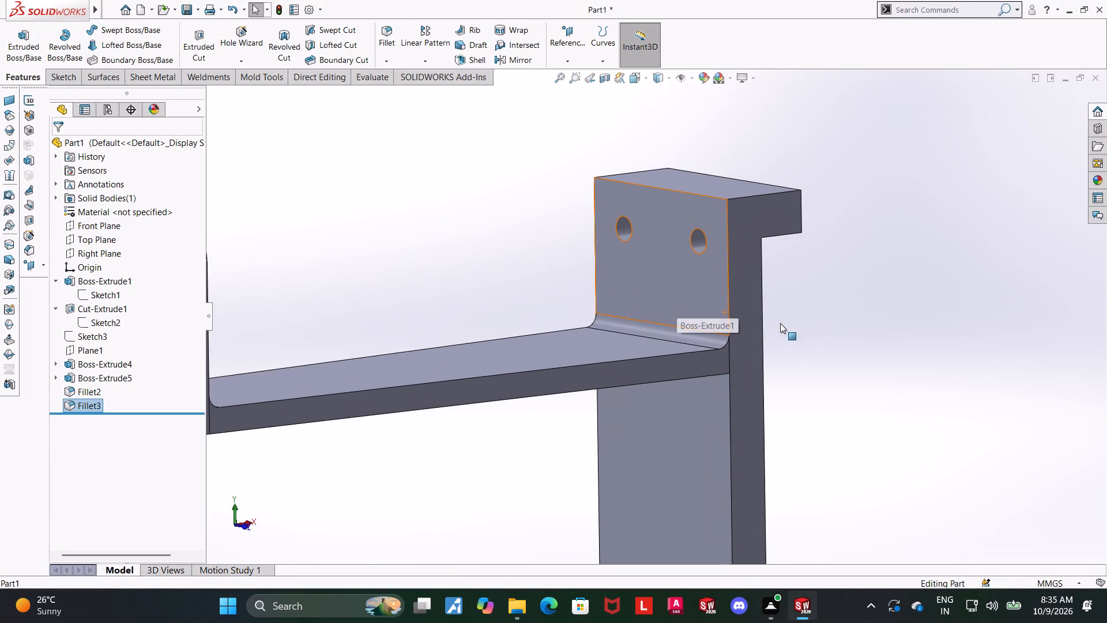
middle_drag(805, 328, 811, 260)
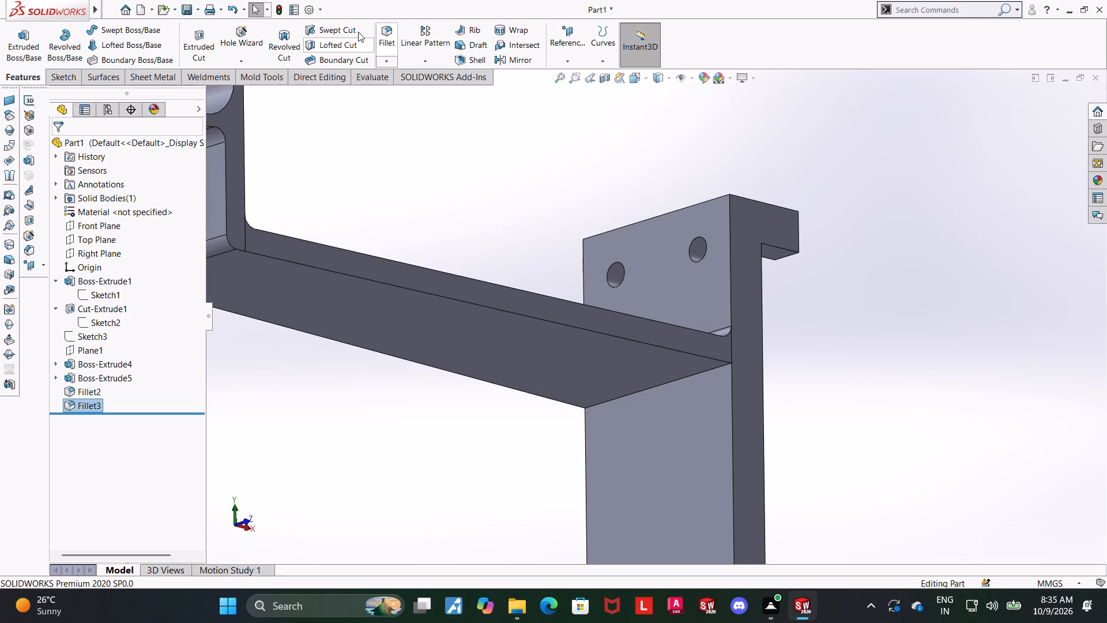
click(390, 28)
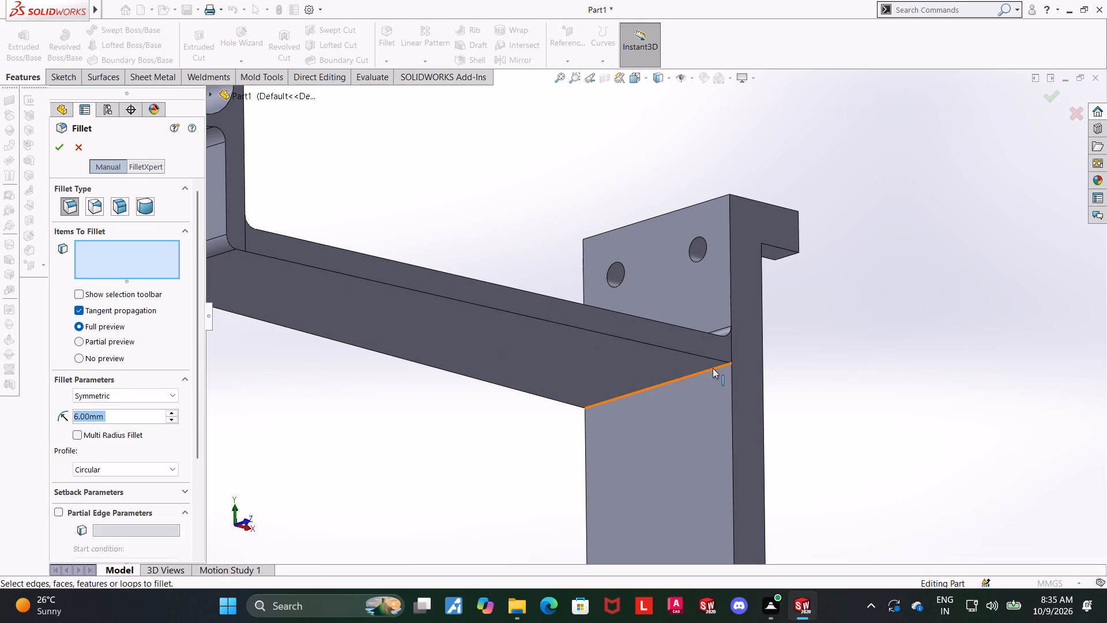
click(713, 368)
scroll(735, 376, up, 4)
middle_drag(669, 317, 665, 335)
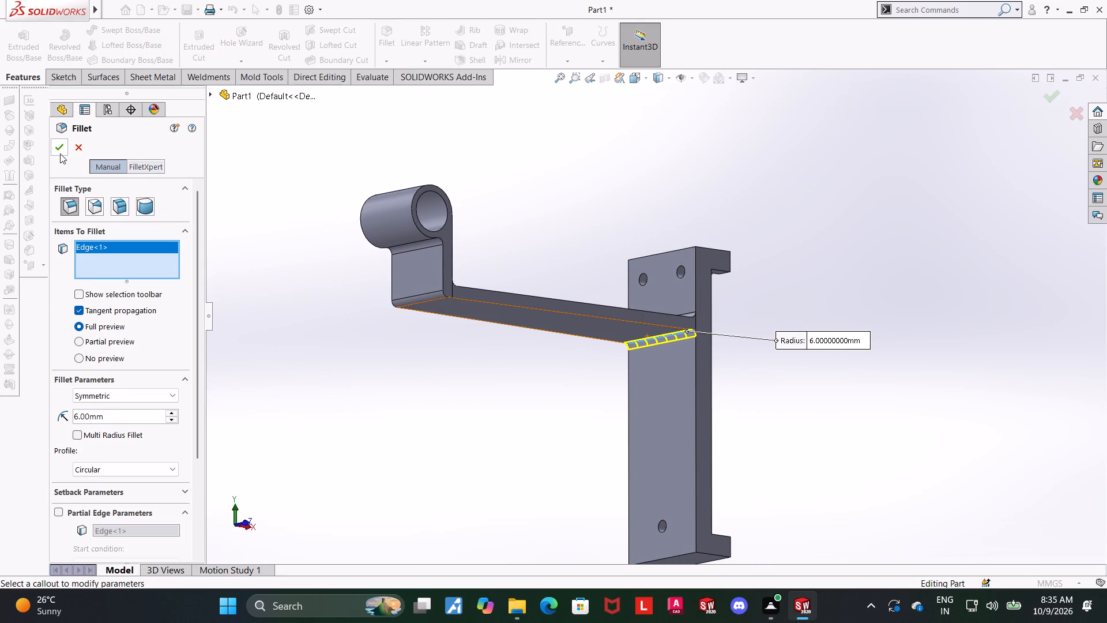
click(59, 153)
Examine the filleted joints between the arm, the channel and the ring upright.
scroll(382, 281, up, 3)
middle_drag(713, 291, 705, 340)
scroll(630, 280, down, 3)
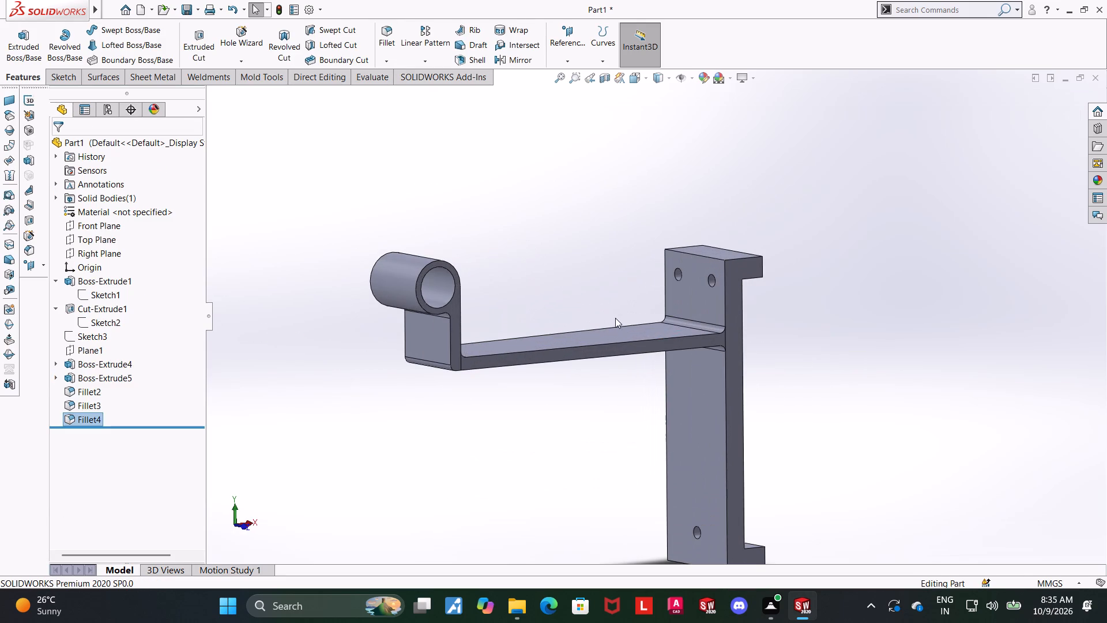
scroll(548, 328, down, 3)
middle_drag(550, 333, 509, 337)
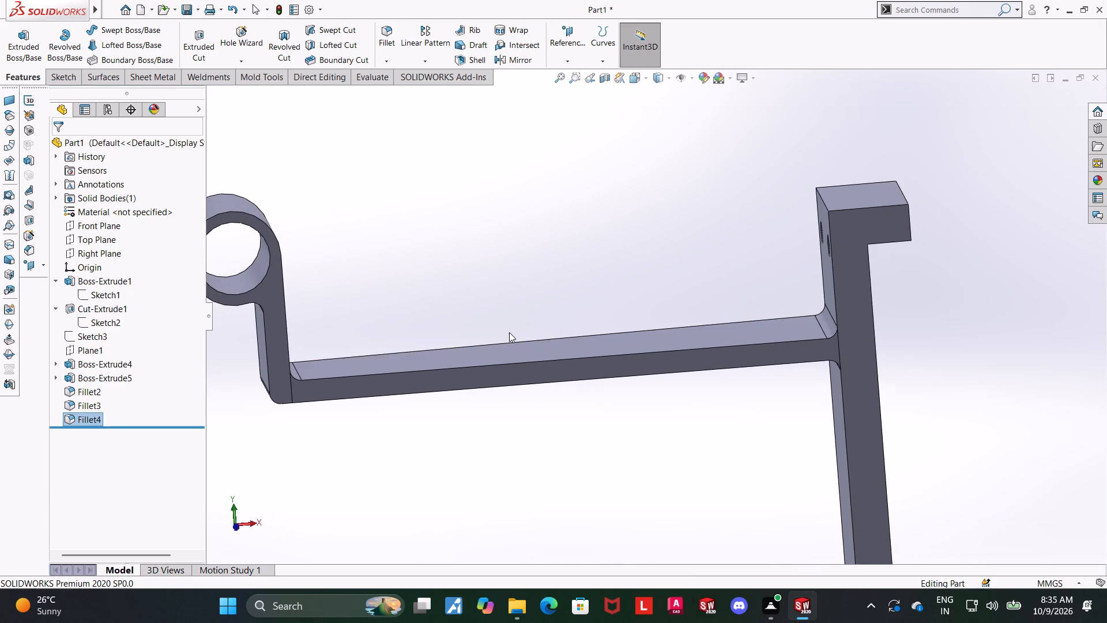
scroll(509, 332, up, 2)
scroll(439, 310, up, 1)
middle_drag(546, 319, 547, 327)
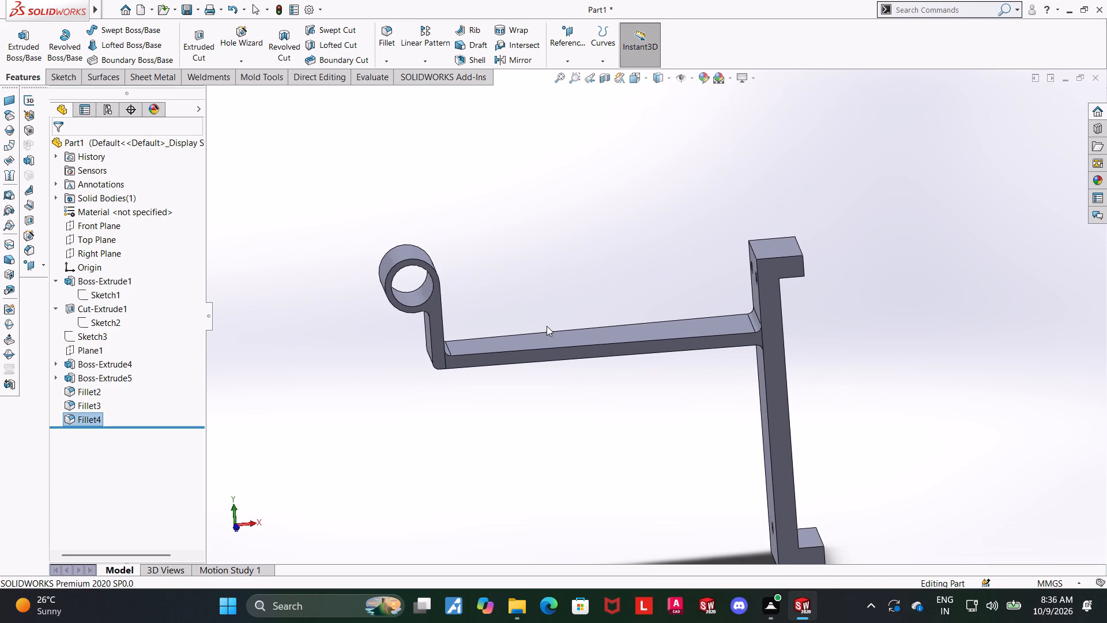
middle_drag(574, 306, 574, 274)
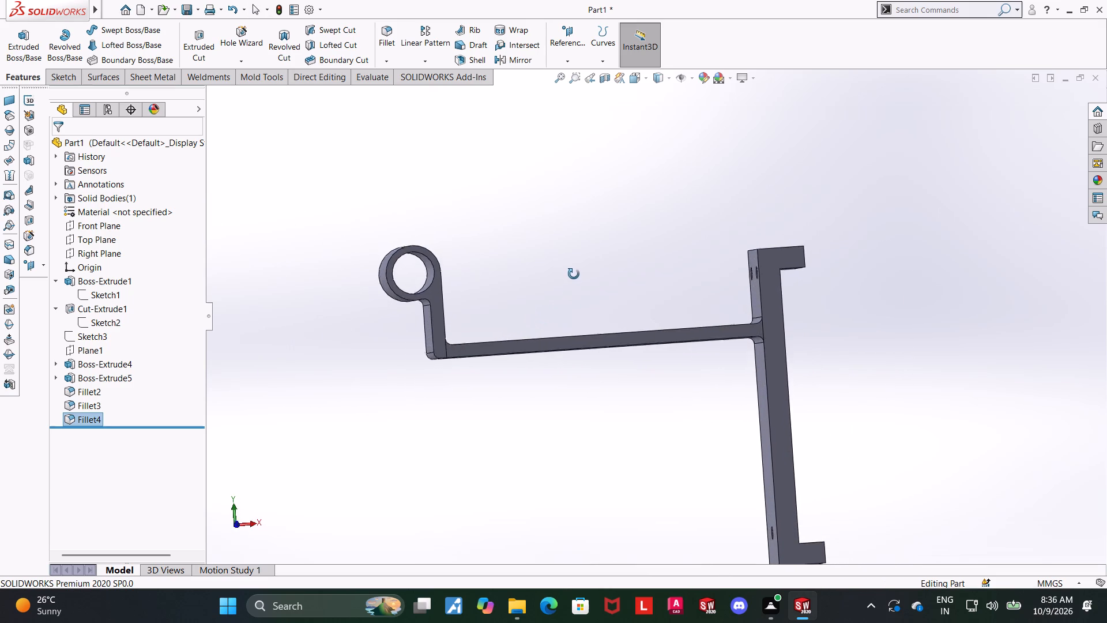
middle_drag(574, 274, 567, 271)
Sketch a three-point arc of about 158 mm radius on the Front Plane, from the channel's upper web corner to the arm's top edge.
click(630, 78)
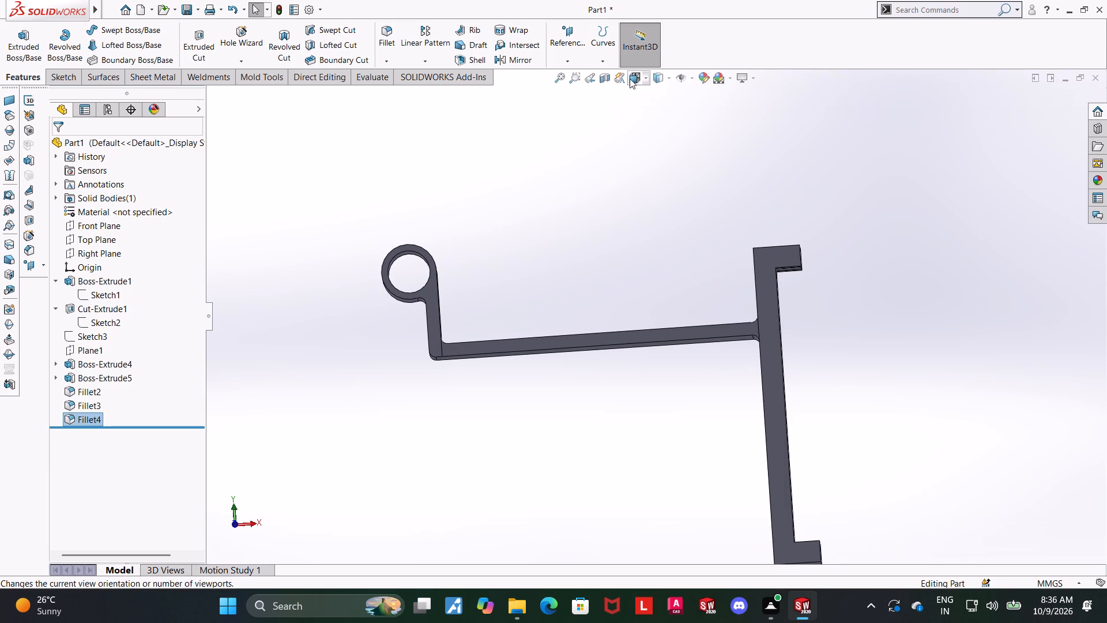
click(567, 294)
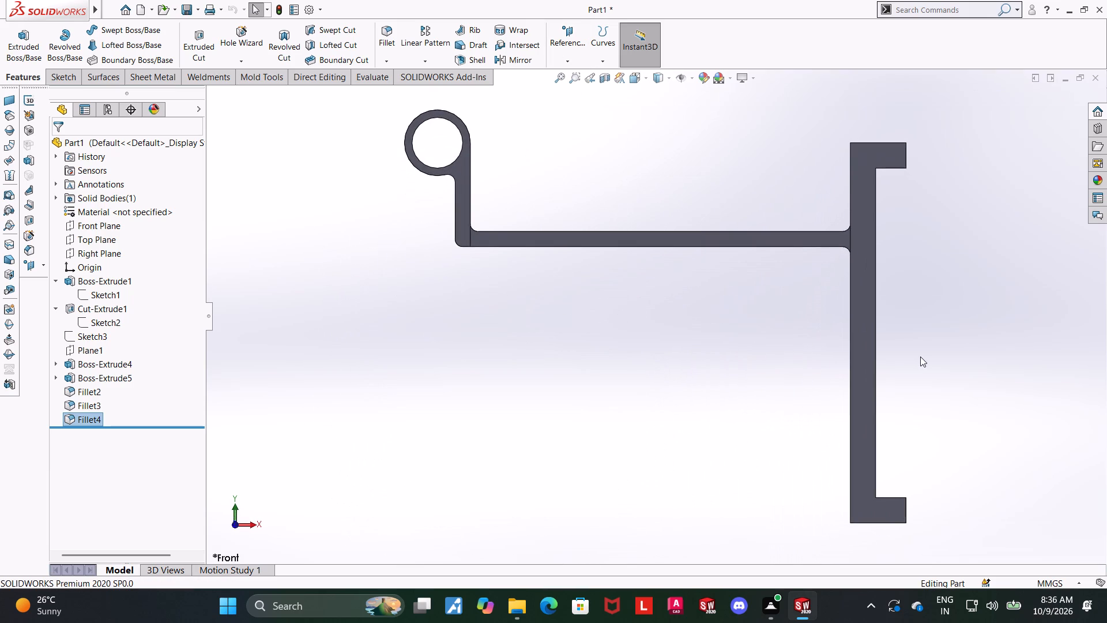
scroll(920, 356, up, 2)
scroll(981, 343, down, 1)
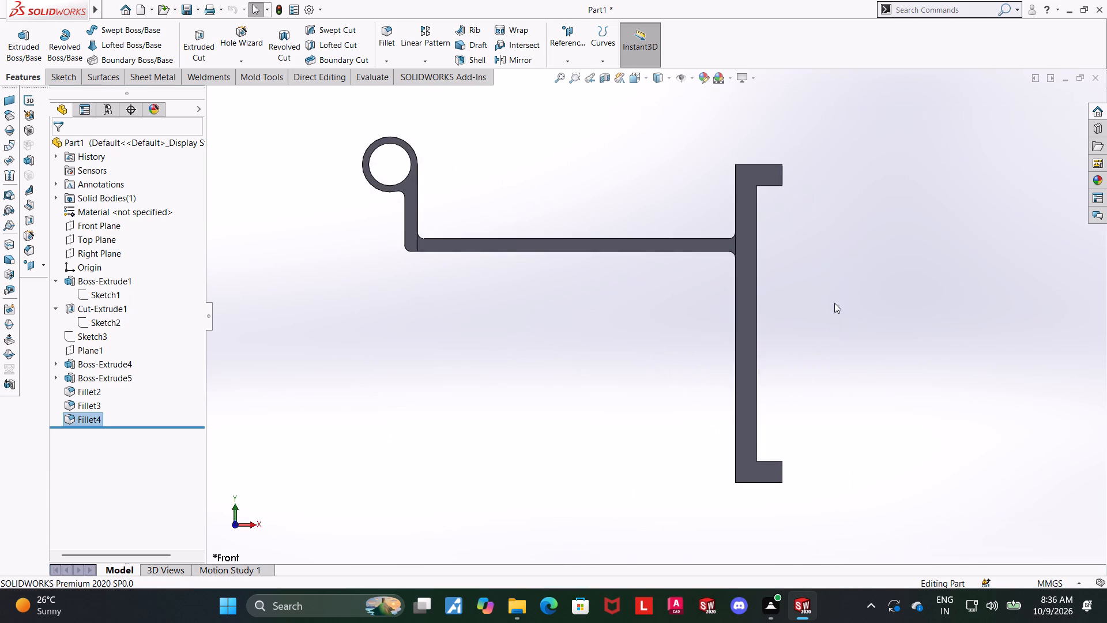
click(82, 227)
click(88, 205)
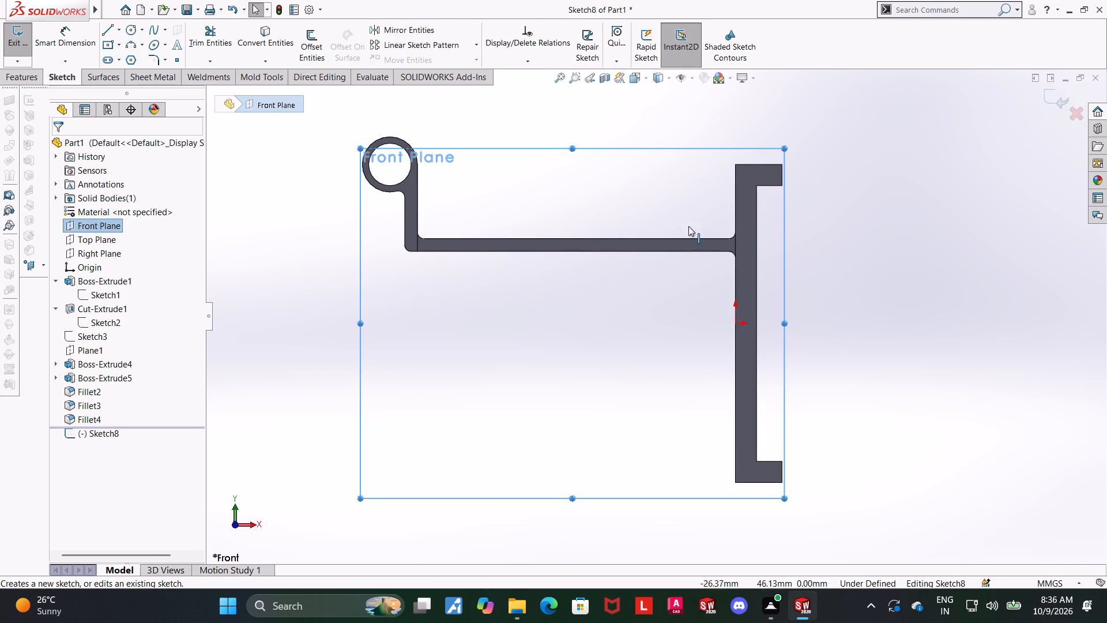
scroll(729, 166, up, 2)
scroll(728, 152, down, 3)
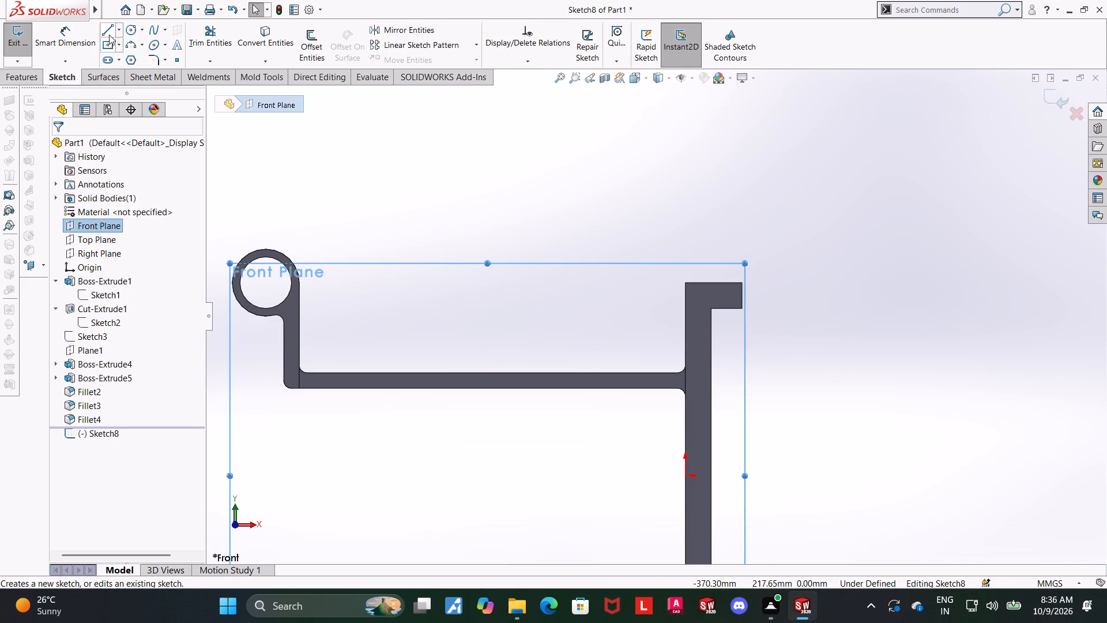
click(126, 48)
scroll(683, 269, down, 1)
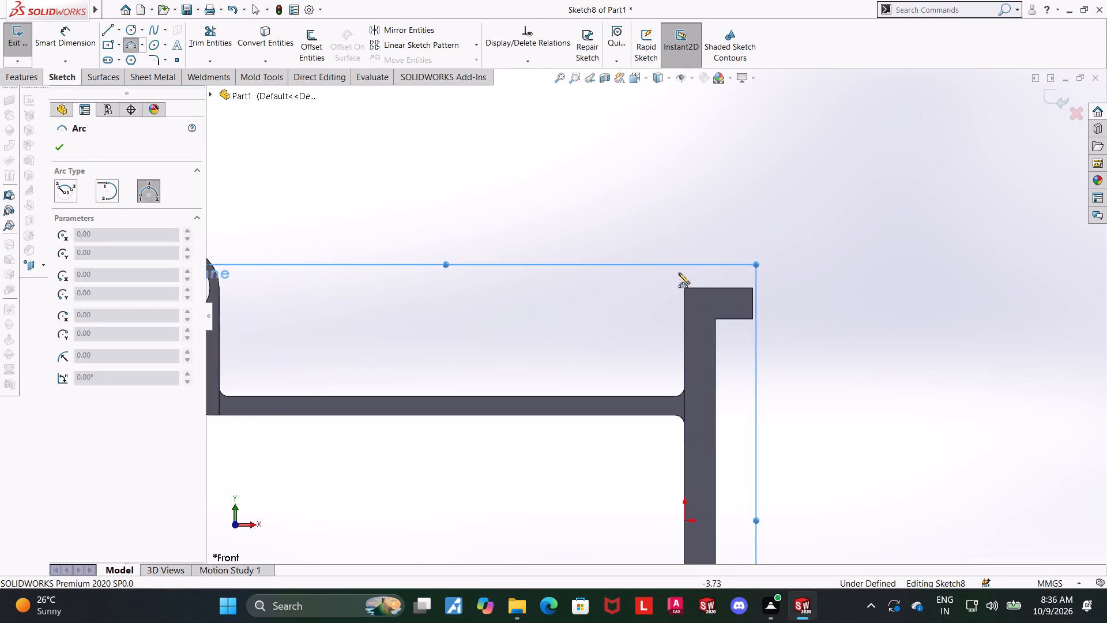
click(683, 286)
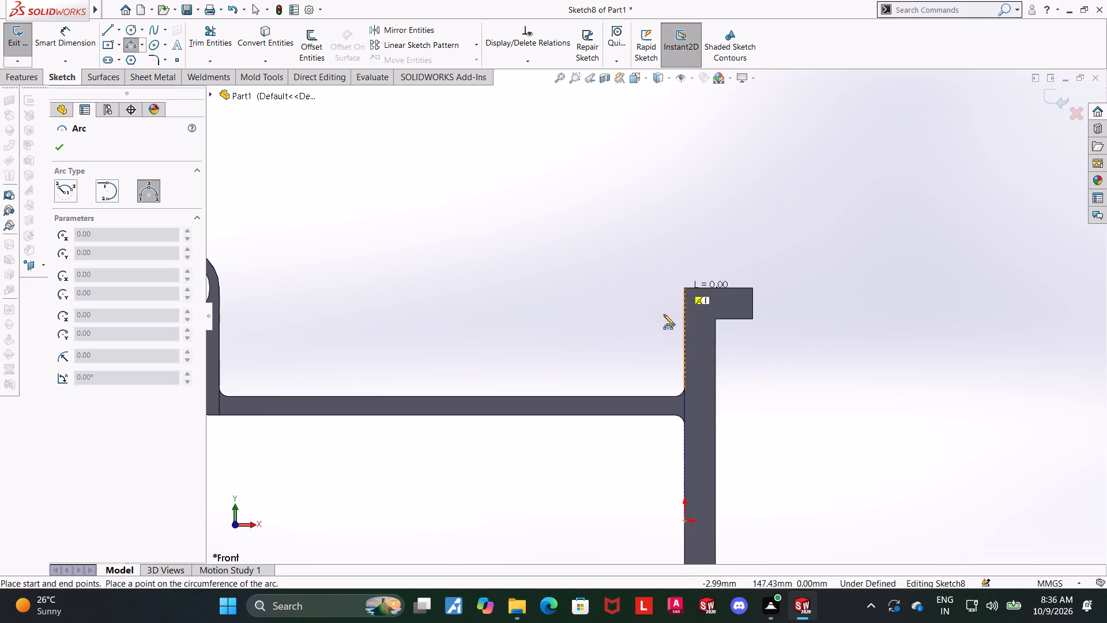
click(548, 395)
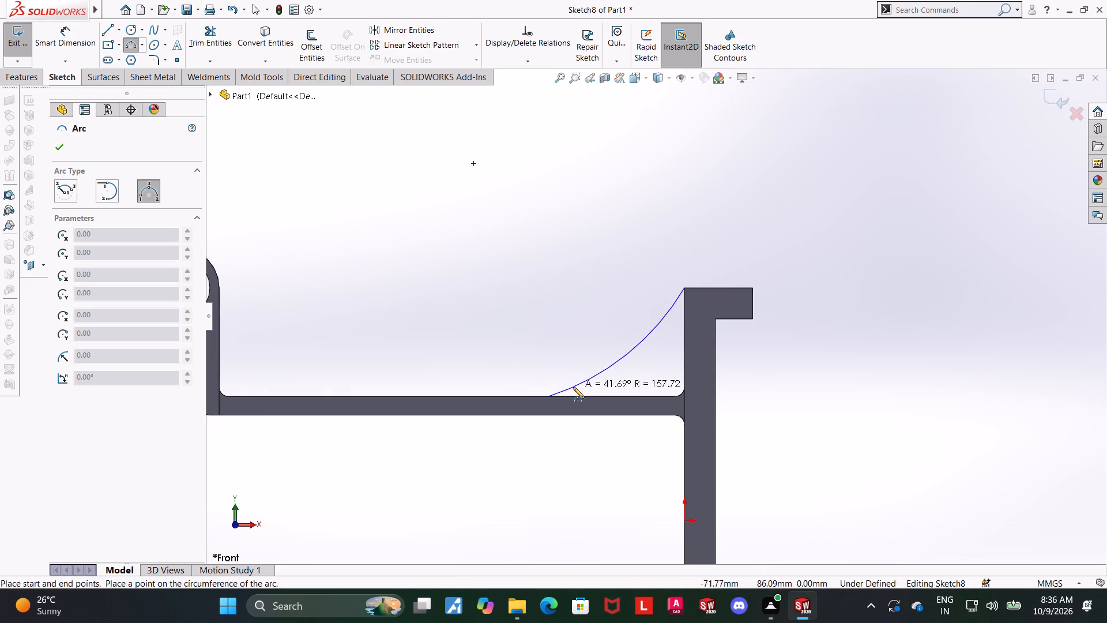
click(573, 387)
key(Escape)
Dimension the arc with a radius of 70 mm.
drag(76, 31, 86, 39)
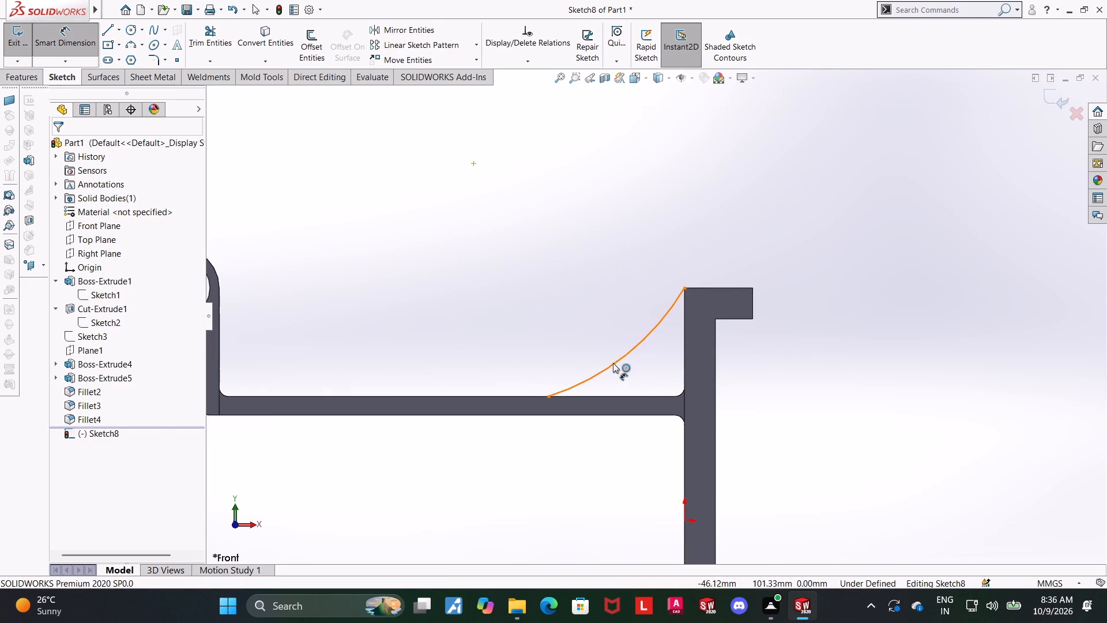
click(611, 362)
click(582, 310)
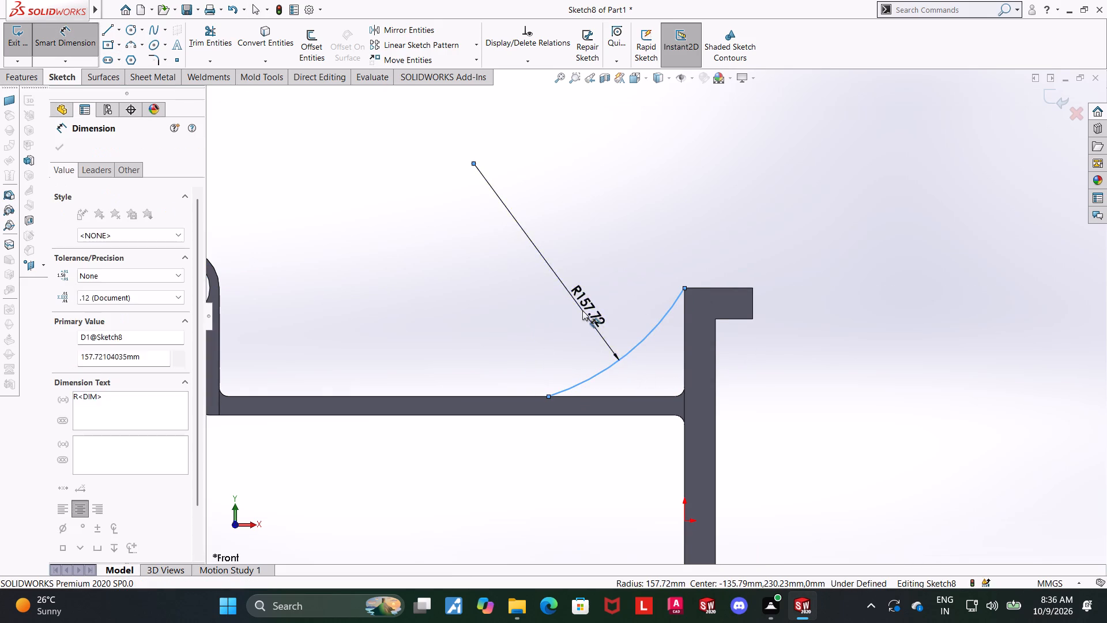
text(70)
key(Return)
key(Escape)
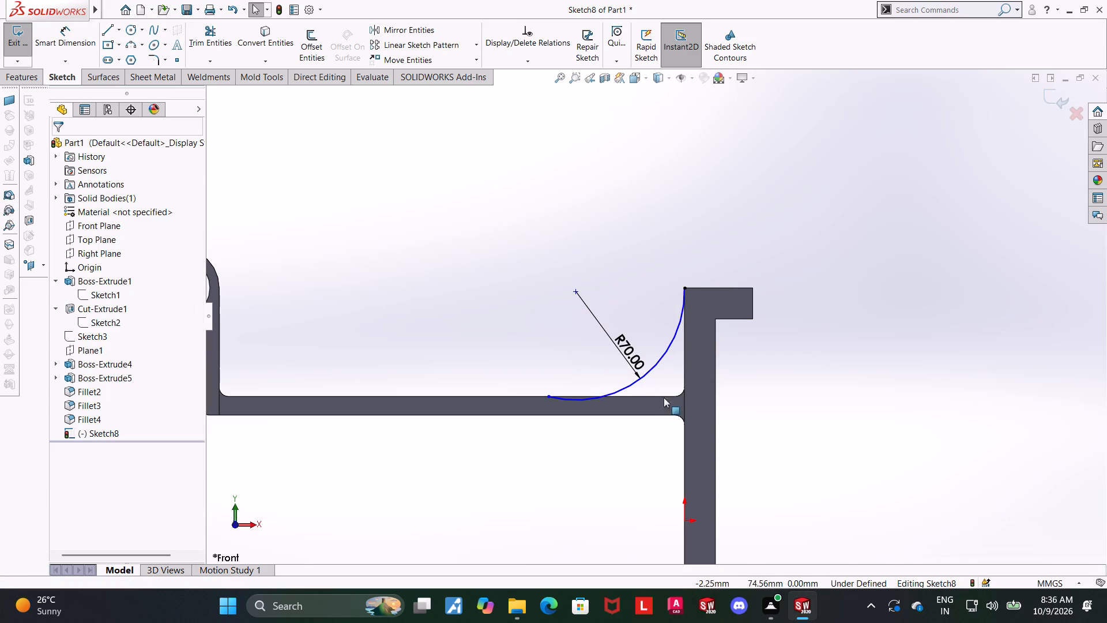
Make the arc tangent to the arm's top edge and finish the sketch.
click(645, 396)
ctrl+click(637, 384)
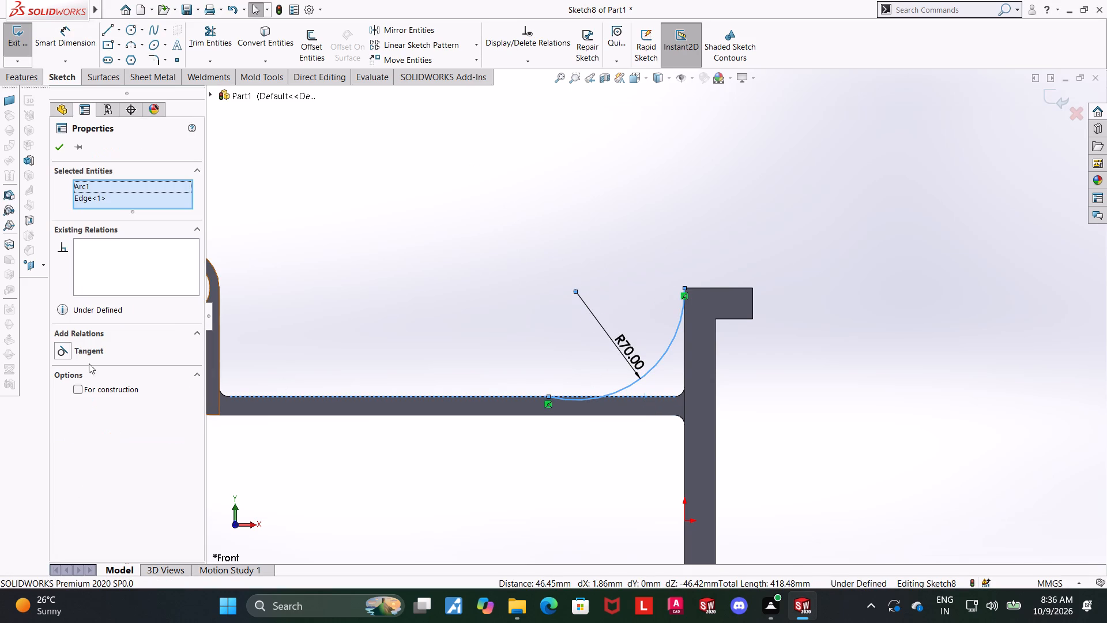
click(71, 348)
key(Escape)
click(577, 396)
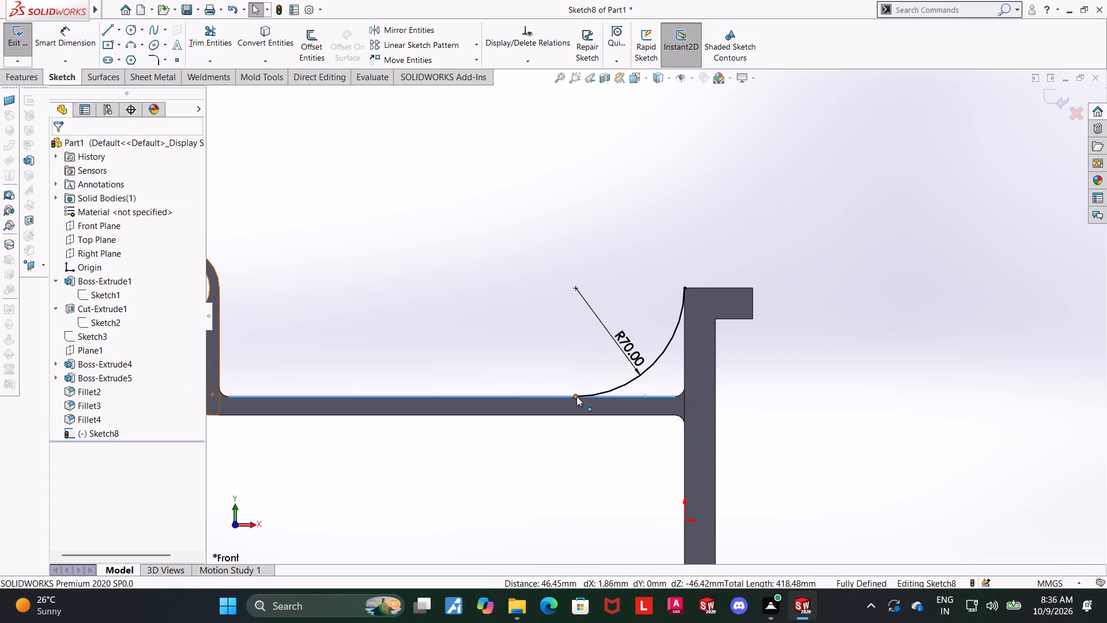
ctrl+click(559, 396)
key(Escape)
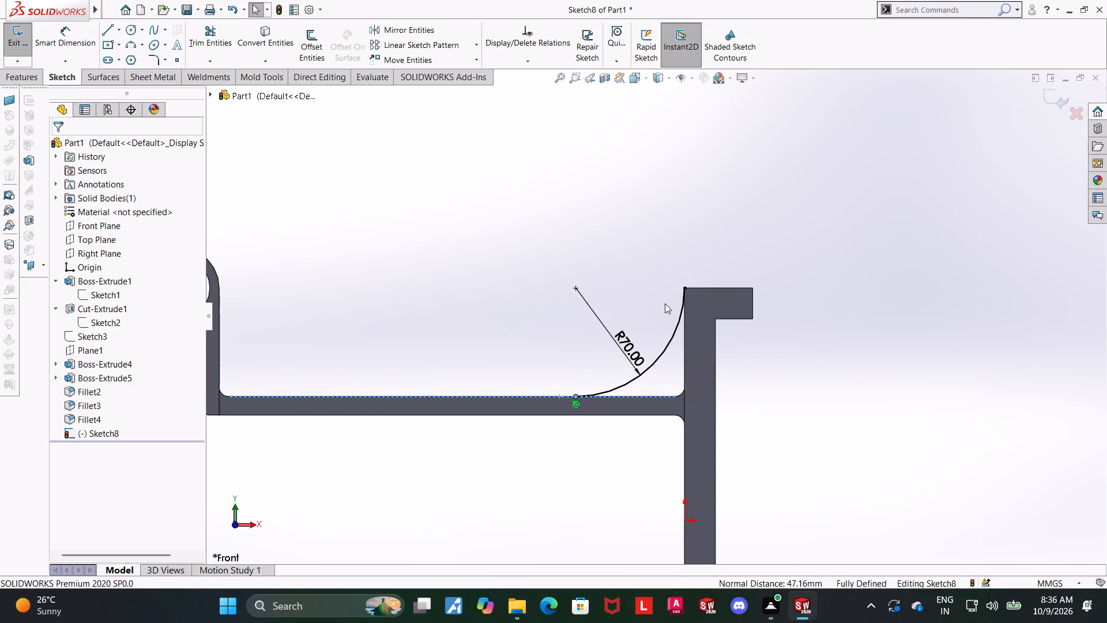
key(Escape)
key(Escape)
scroll(700, 313, up, 2)
key(Escape)
key(Escape)
middle_drag(820, 325, 848, 357)
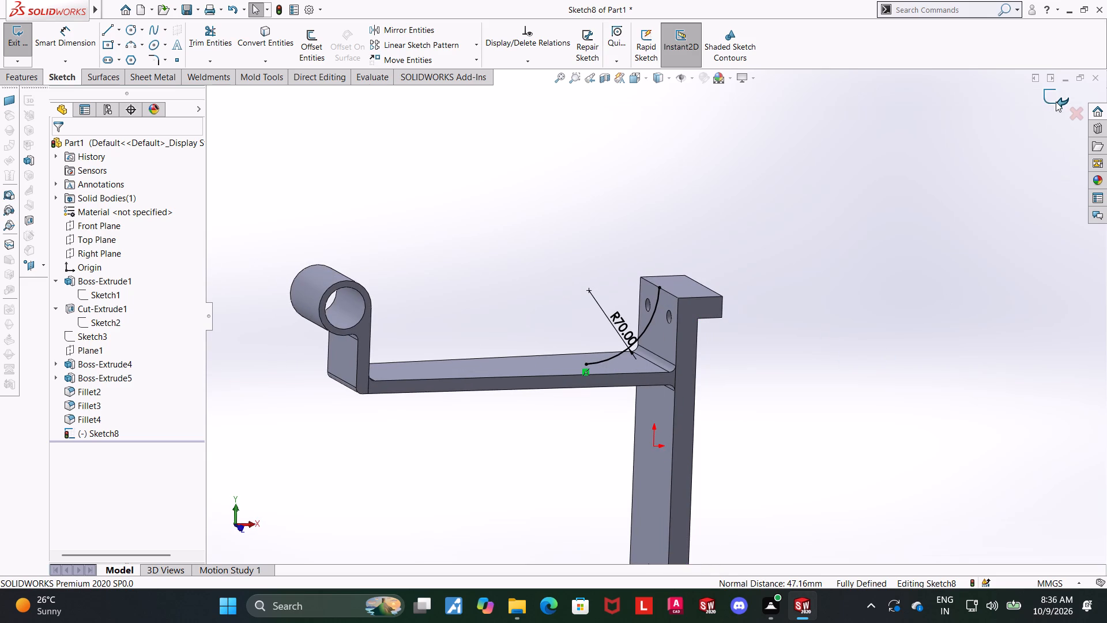
click(1056, 102)
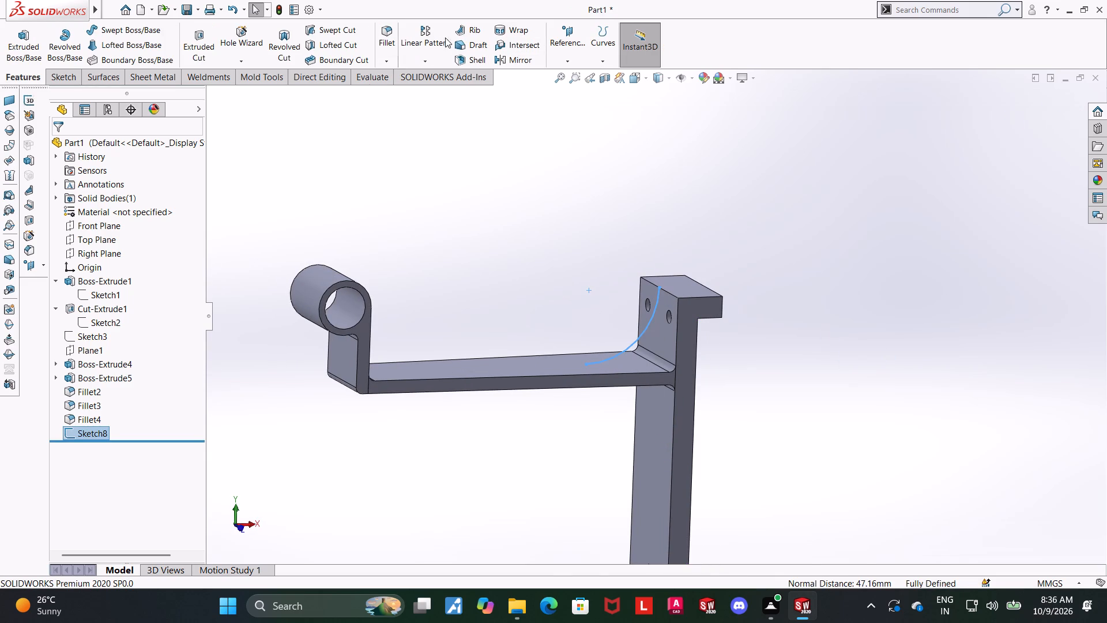
Create a 12 mm thick rib on both sides of the arc sketch, parallel to it, with the material side flipped towards the corner.
click(465, 35)
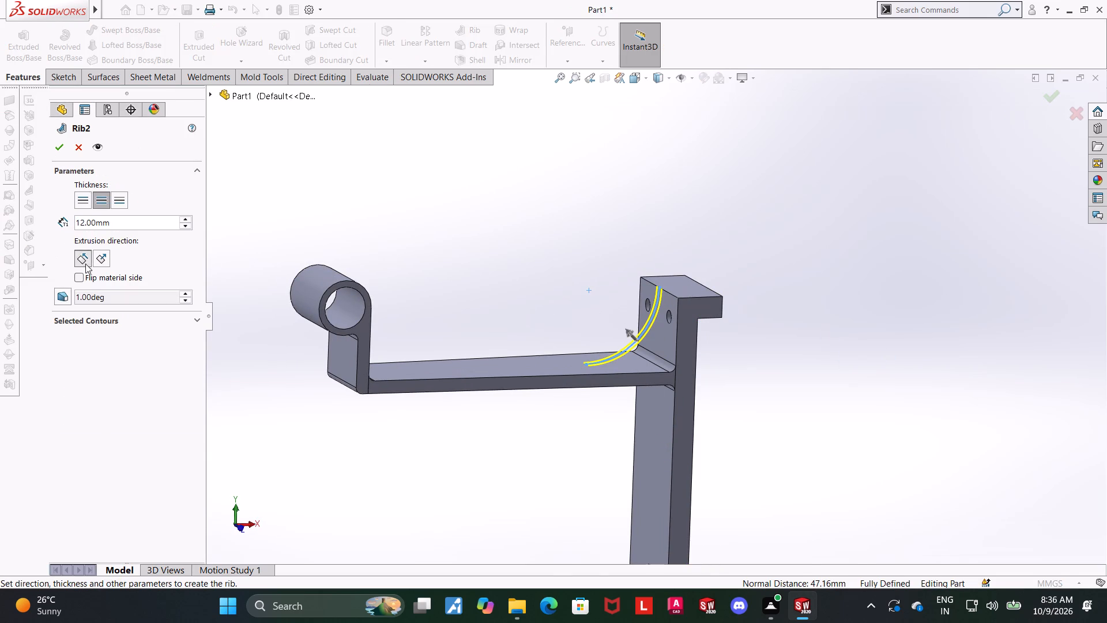
click(81, 281)
click(64, 151)
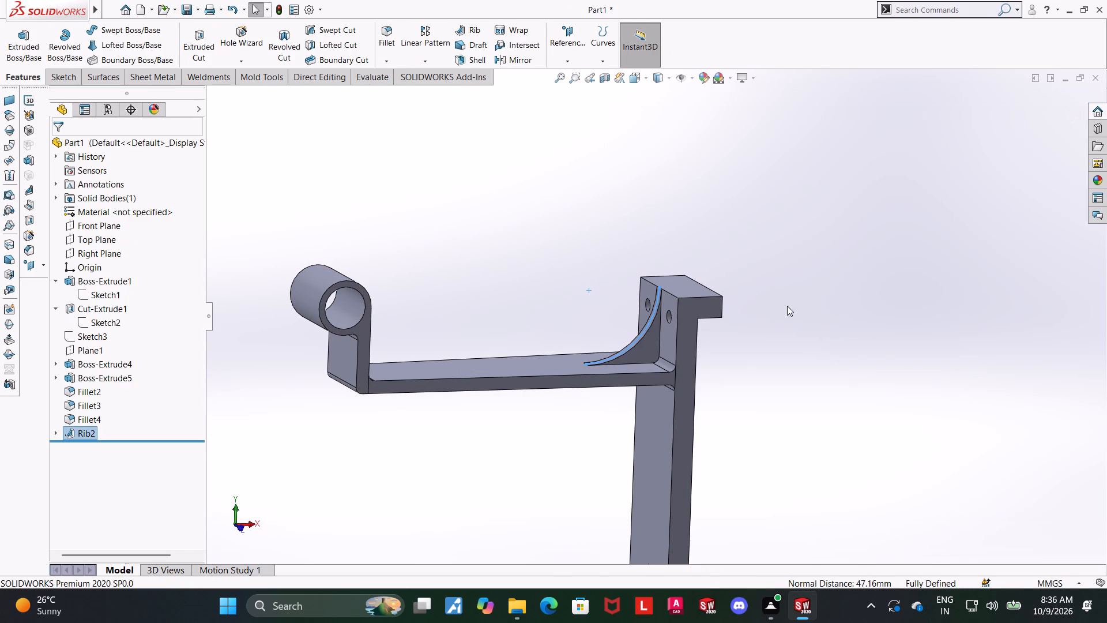
click(787, 306)
Examine the rib between the arm and the channel and the bracket as a whole.
middle_drag(710, 332, 714, 352)
scroll(647, 339, down, 4)
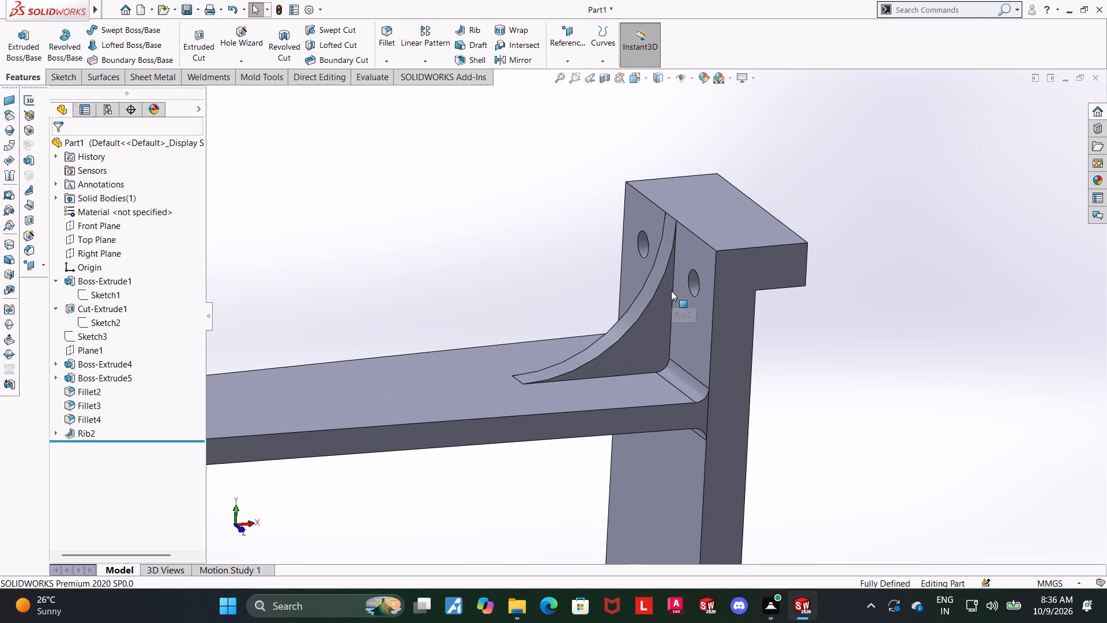
scroll(671, 291, up, 3)
scroll(578, 388, up, 1)
middle_drag(578, 388, 579, 369)
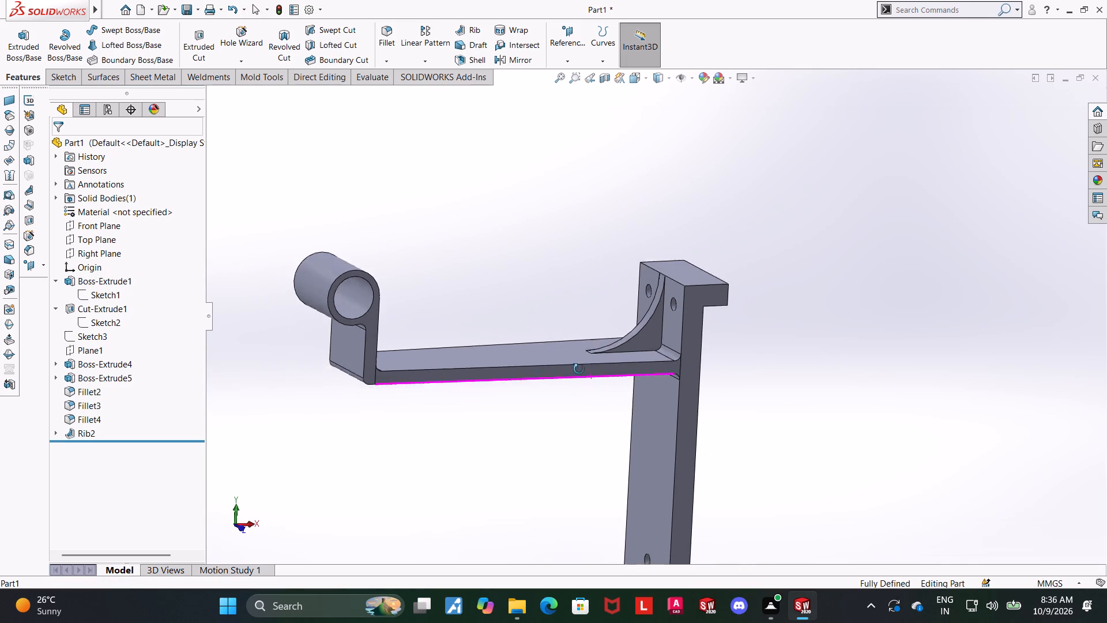
middle_drag(579, 369, 579, 359)
scroll(580, 370, up, 2)
middle_drag(479, 383, 461, 350)
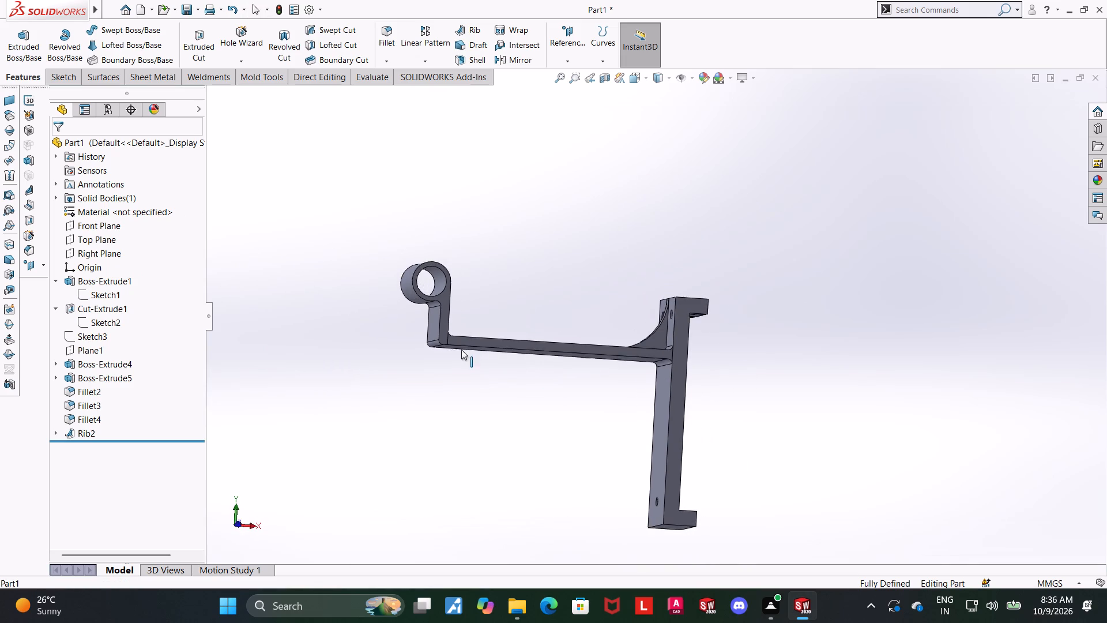
middle_drag(461, 350, 462, 350)
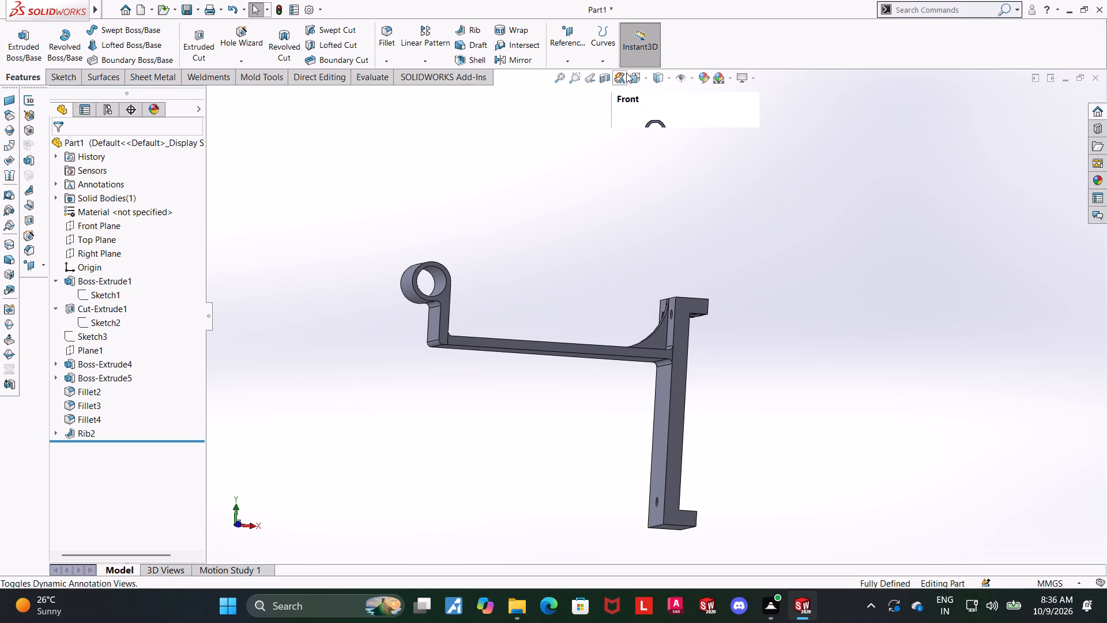
scroll(720, 352, up, 3)
middle_drag(730, 352, 726, 354)
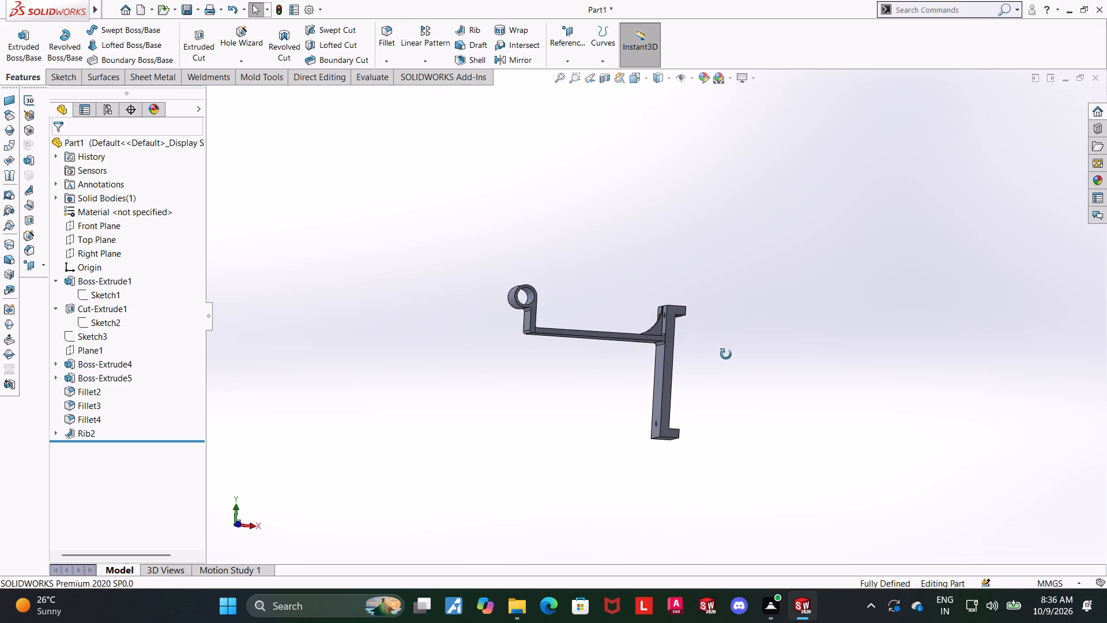
Examine the bracket from several sides, including the channel's flanges, the arm, the ring and the curved rib.
middle_drag(726, 354, 647, 400)
middle_drag(763, 408, 753, 431)
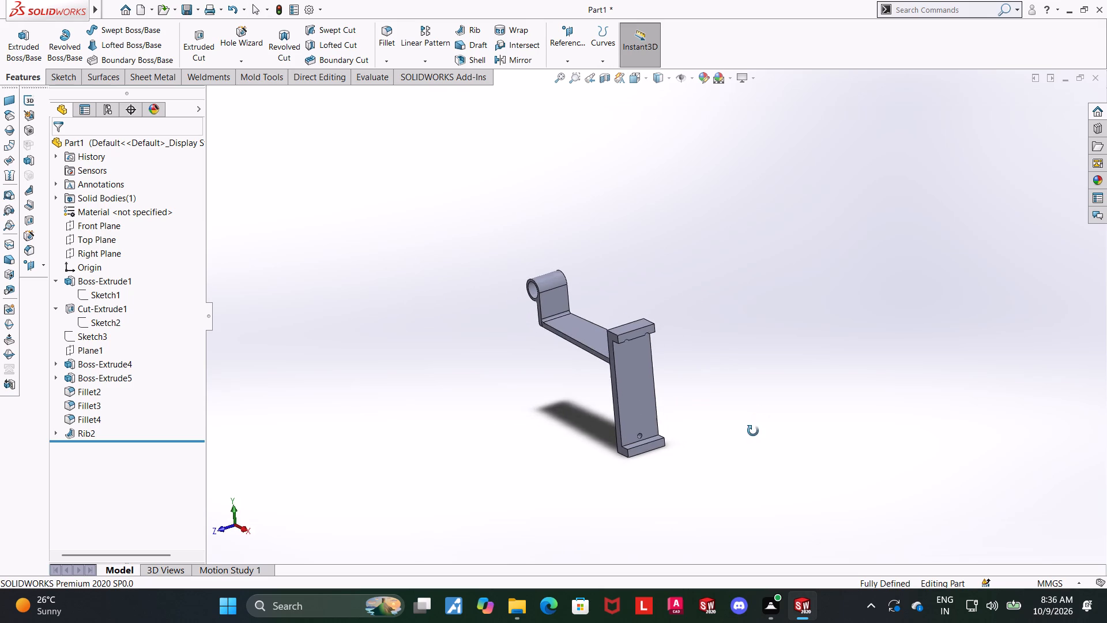
middle_drag(753, 431, 748, 436)
scroll(616, 355, down, 3)
middle_drag(667, 425, 680, 410)
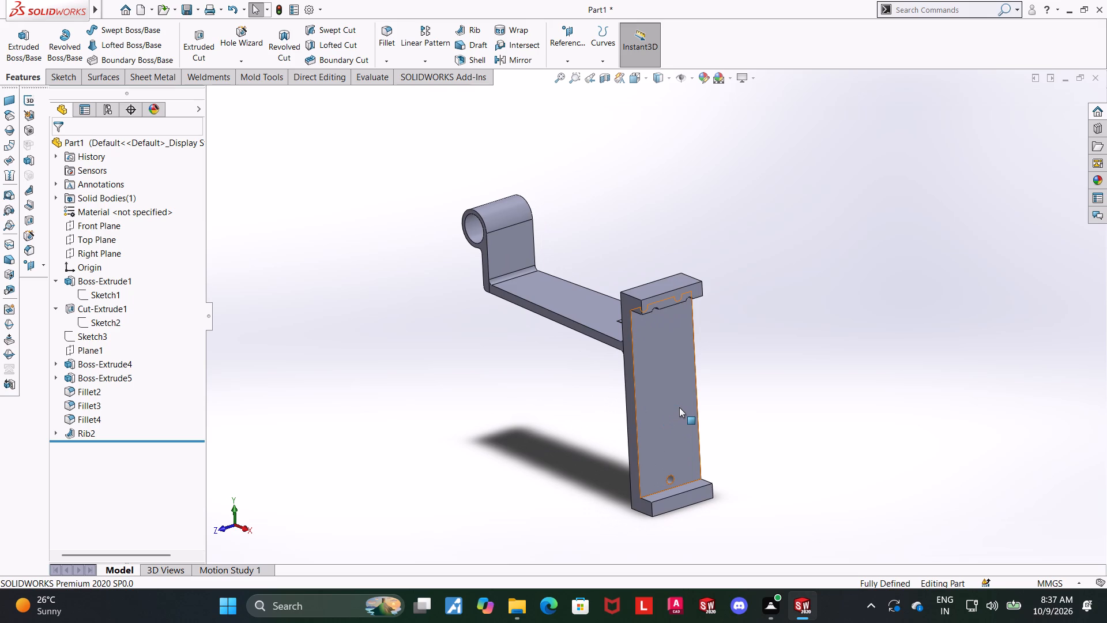
middle_drag(679, 408, 758, 438)
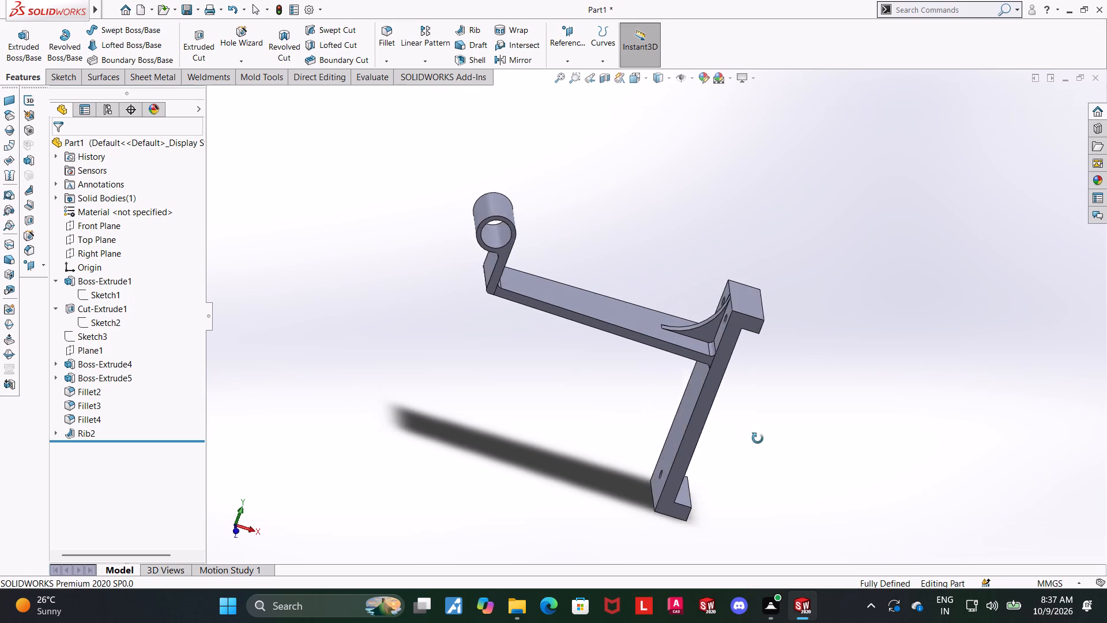
middle_drag(758, 438, 763, 442)
middle_drag(715, 428, 712, 444)
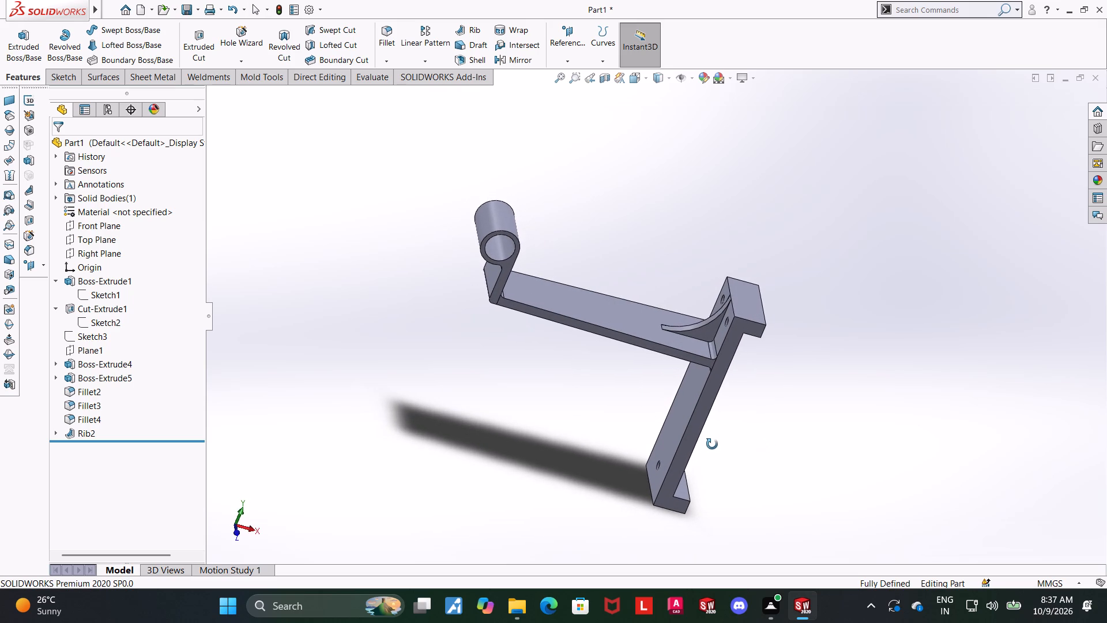
middle_drag(712, 444, 722, 446)
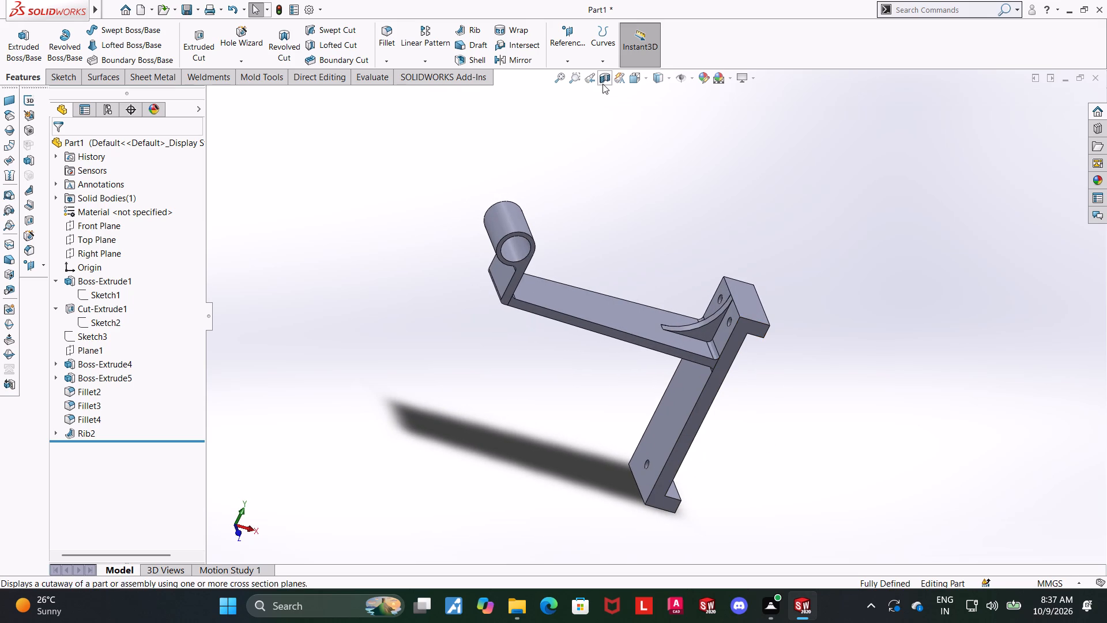
Inspect the rib, arm and channel in a temporary section view through the middle of the bracket, and turn the section off.
click(604, 82)
click(66, 148)
scroll(709, 411, up, 1)
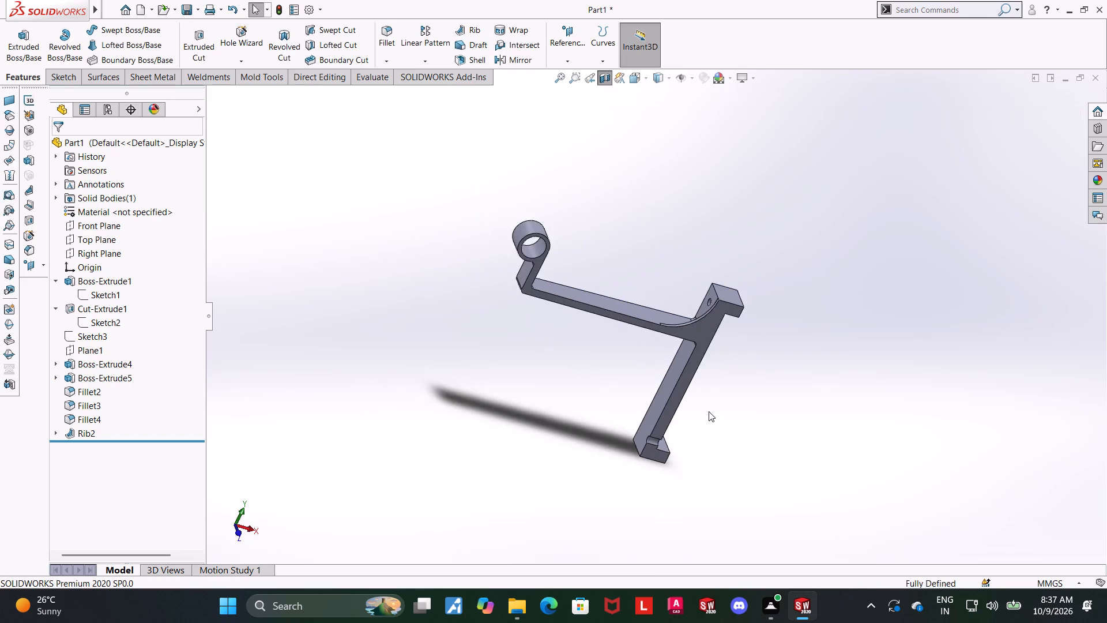
middle_drag(710, 411, 714, 416)
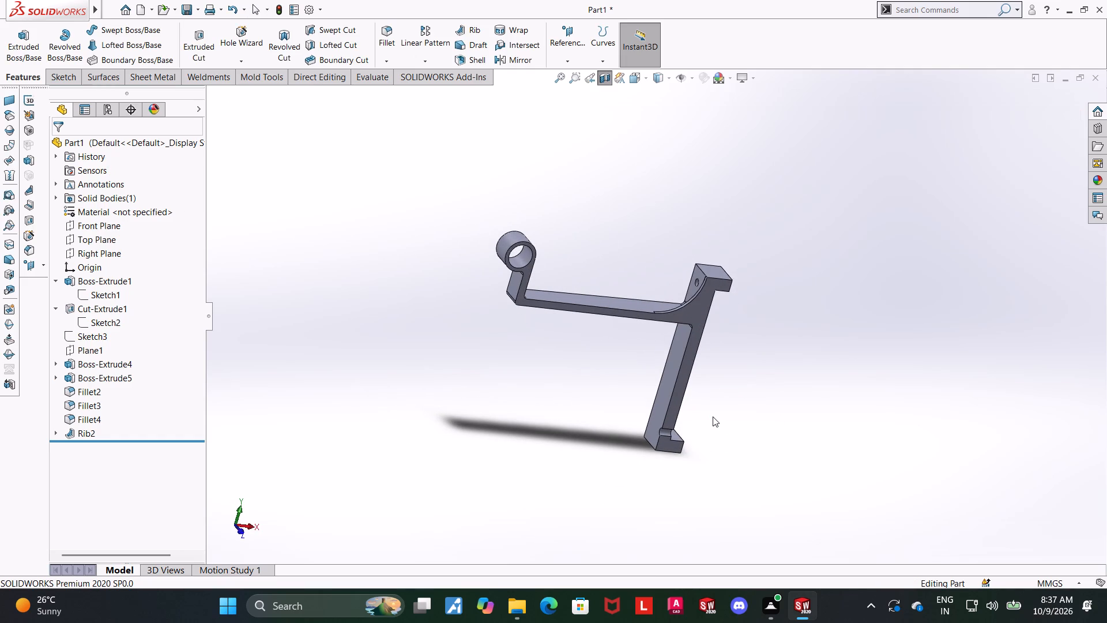
scroll(692, 440, up, 1)
middle_drag(692, 440, 709, 453)
scroll(713, 360, down, 5)
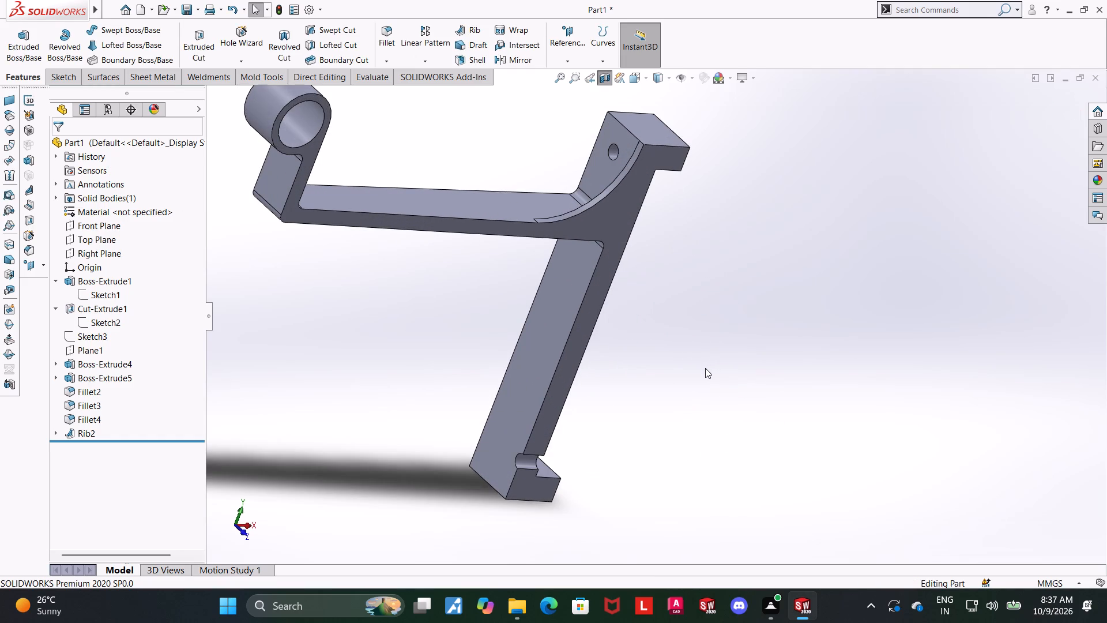
middle_drag(656, 368, 664, 379)
scroll(663, 378, up, 3)
click(603, 83)
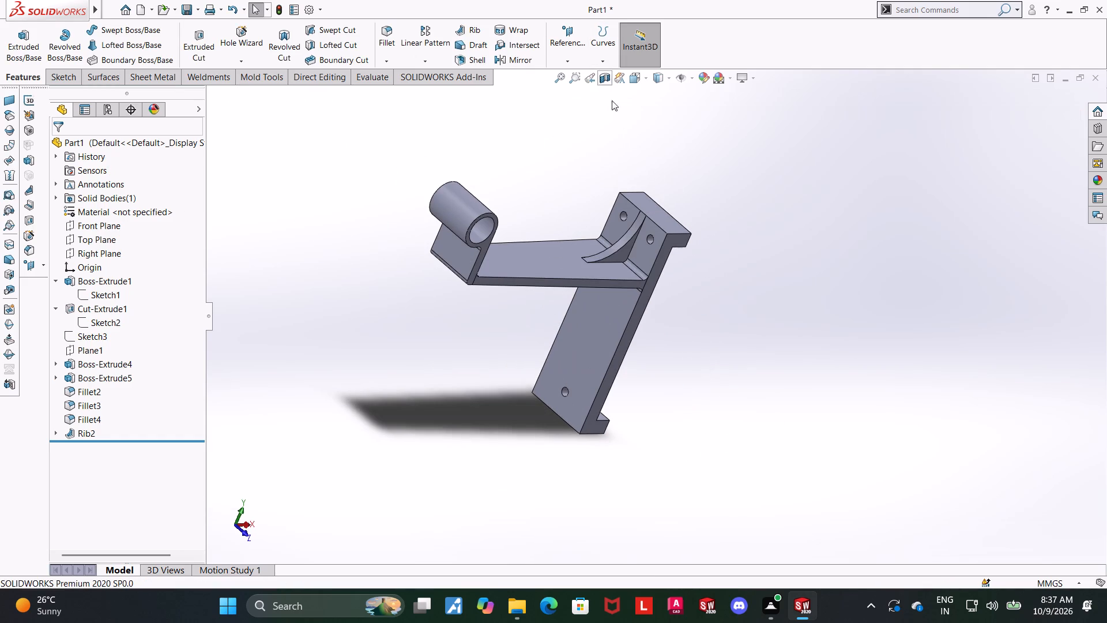
Examine the ring, arm, rib and channel starting from the isometric view, including the underside of the arm.
click(640, 84)
click(537, 350)
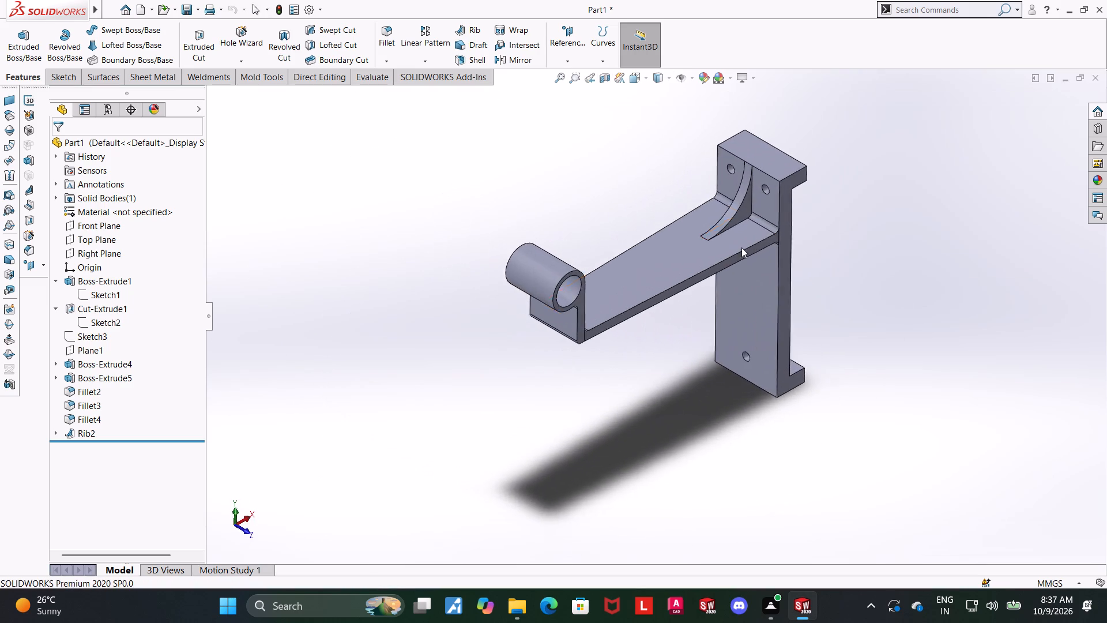
scroll(796, 221, down, 1)
scroll(752, 279, down, 1)
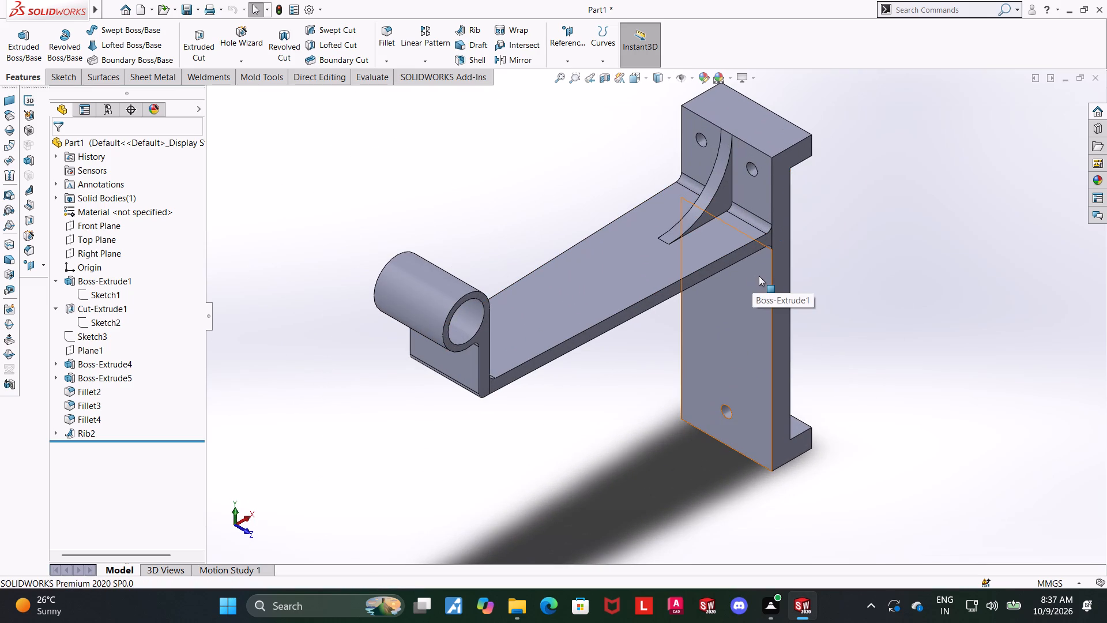
scroll(748, 271, up, 2)
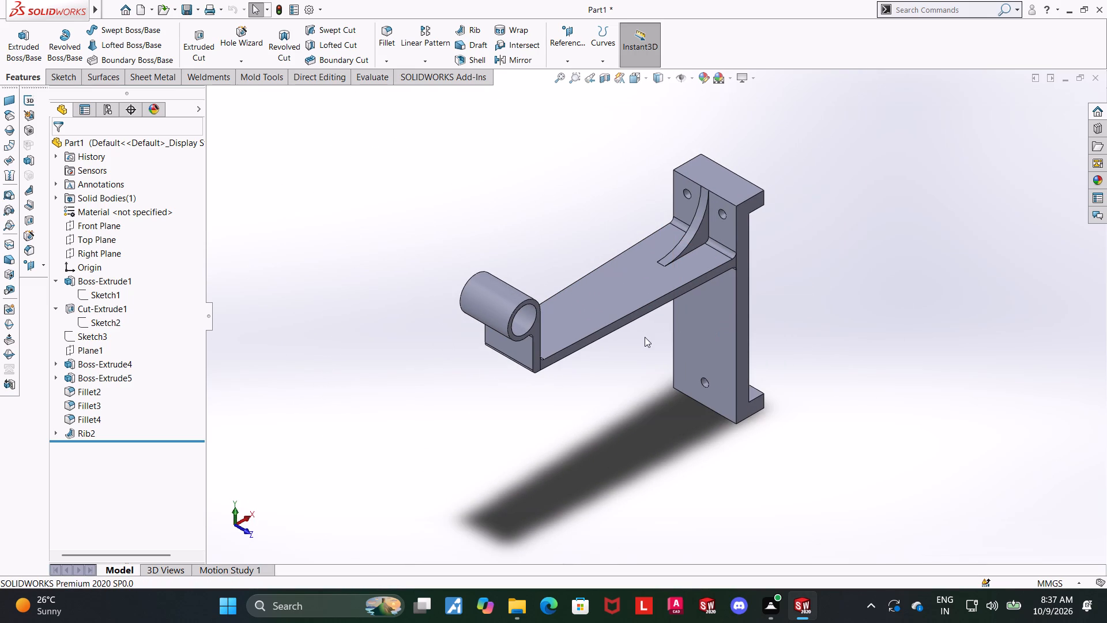
scroll(681, 274, down, 2)
scroll(435, 429, down, 3)
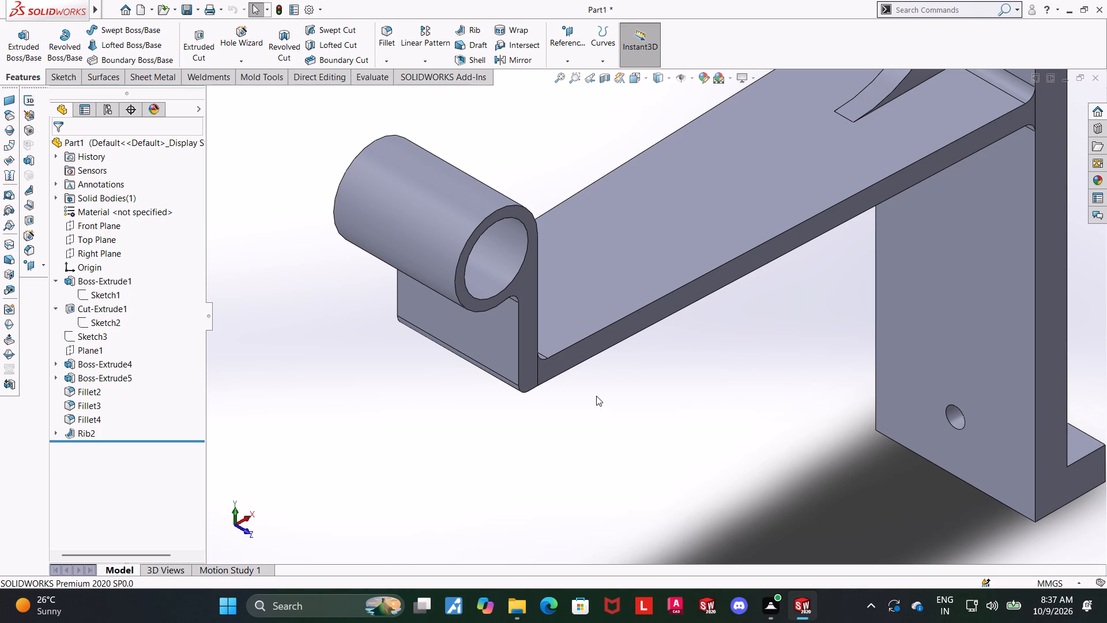
scroll(695, 417, up, 3)
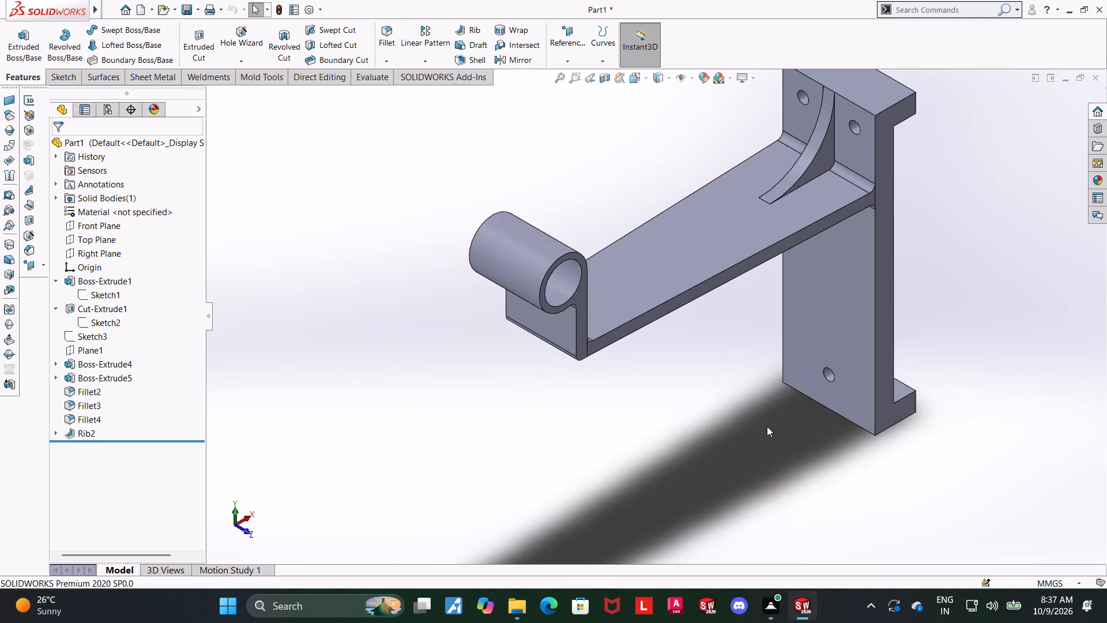
middle_drag(773, 423, 793, 363)
scroll(793, 363, up, 1)
scroll(806, 423, up, 1)
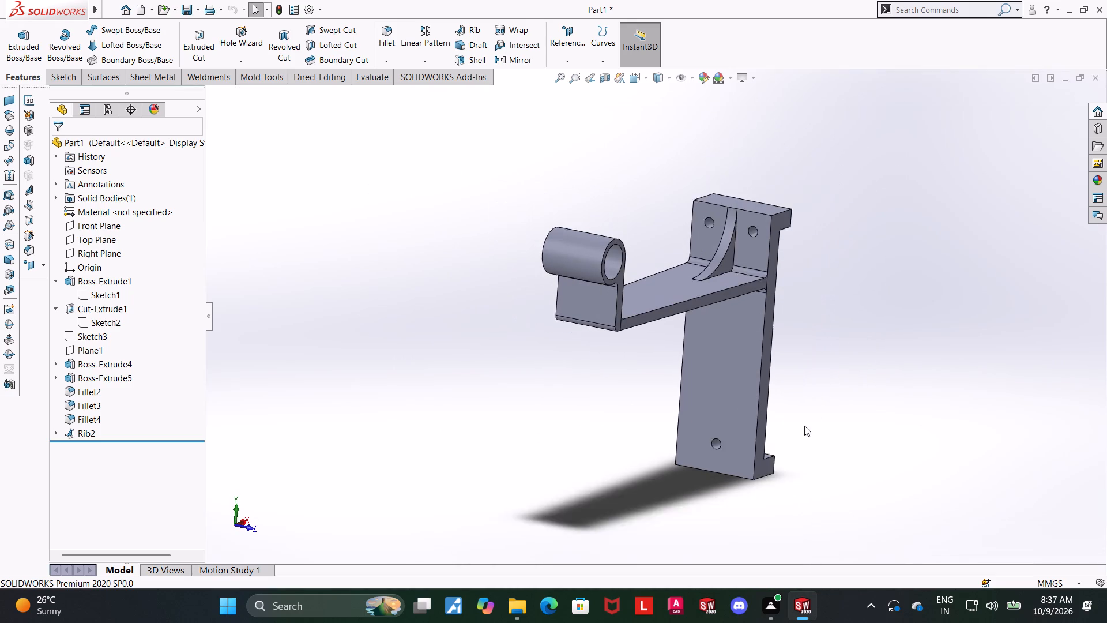
scroll(804, 426, up, 1)
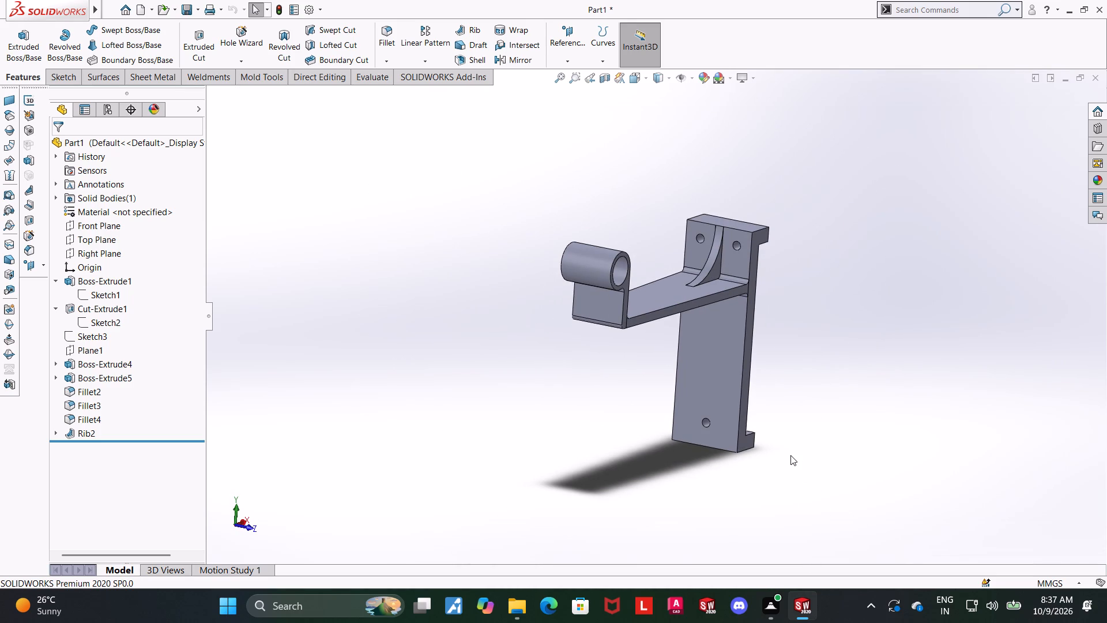
scroll(786, 444, up, 1)
middle_drag(714, 430, 726, 289)
scroll(727, 461, down, 5)
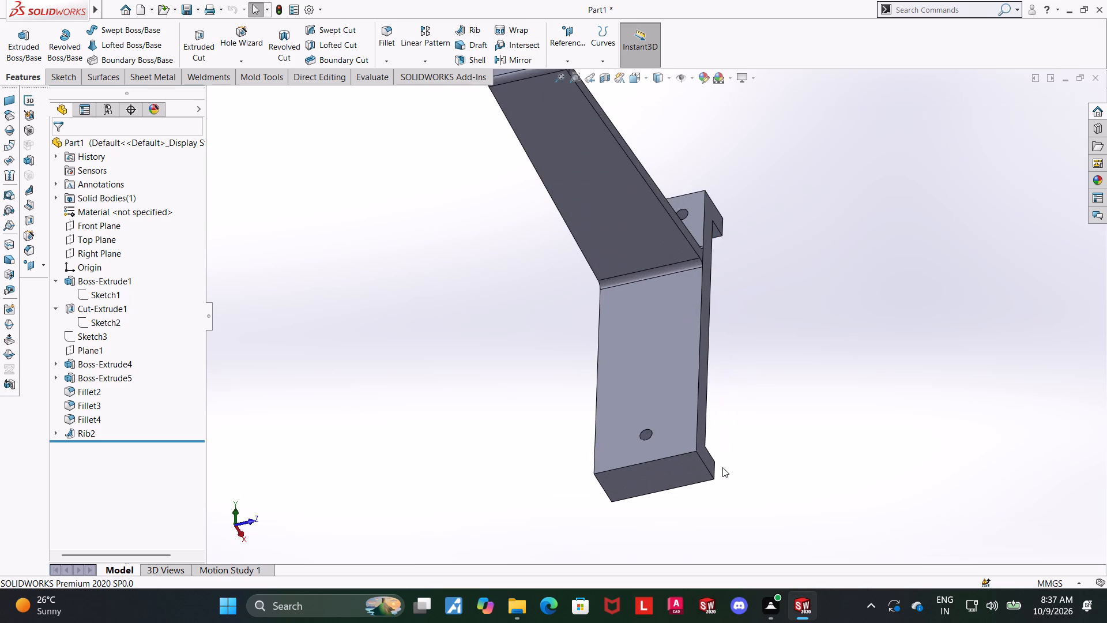
middle_drag(723, 474, 700, 550)
scroll(694, 490, up, 5)
Open the C-shaped channel's profile sketch to review its dimensions, and exit it without editing.
click(82, 292)
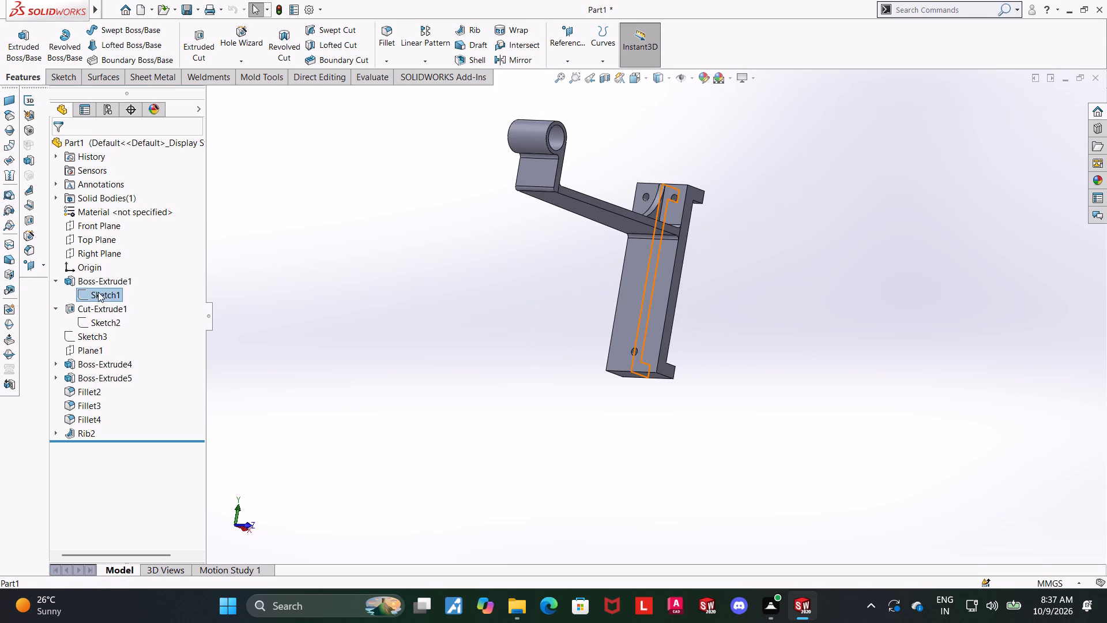
click(123, 277)
click(90, 293)
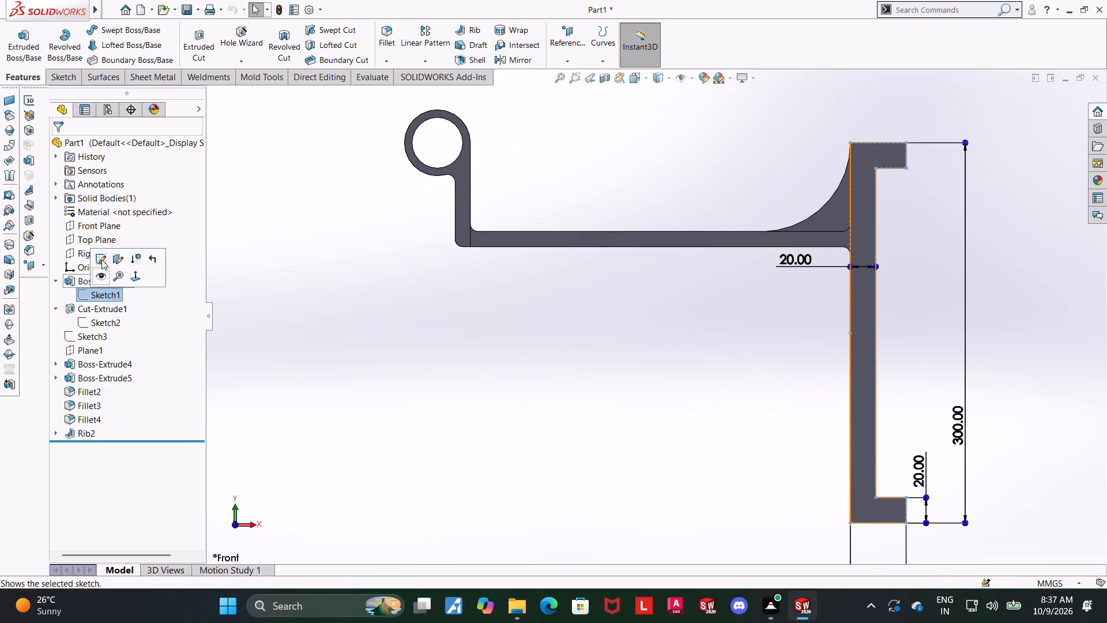
click(101, 260)
scroll(880, 301, up, 1)
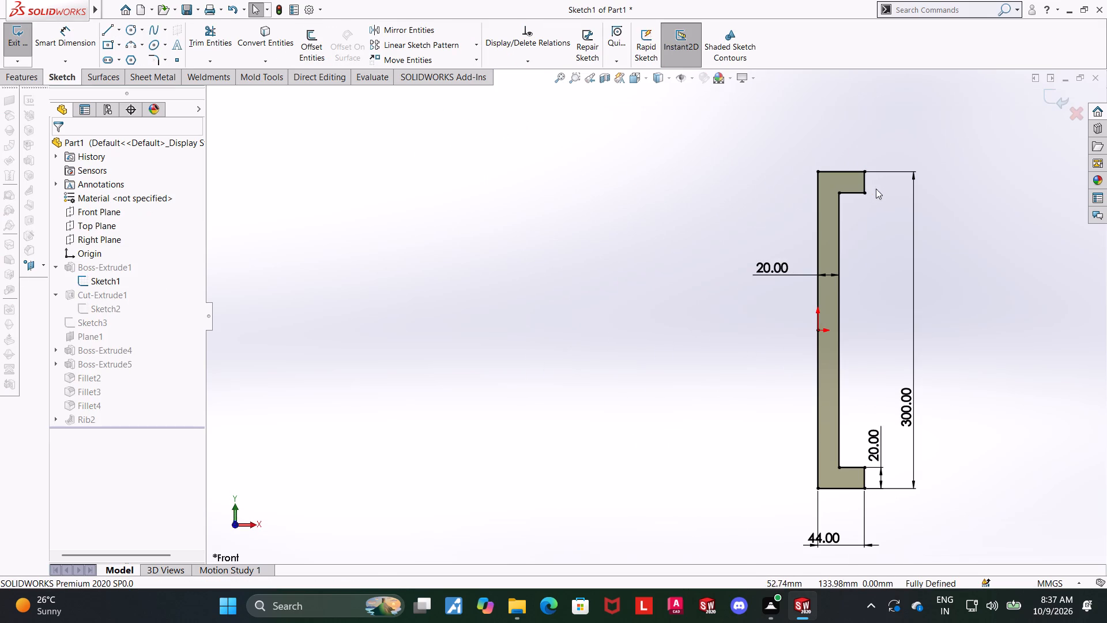
scroll(784, 265, up, 2)
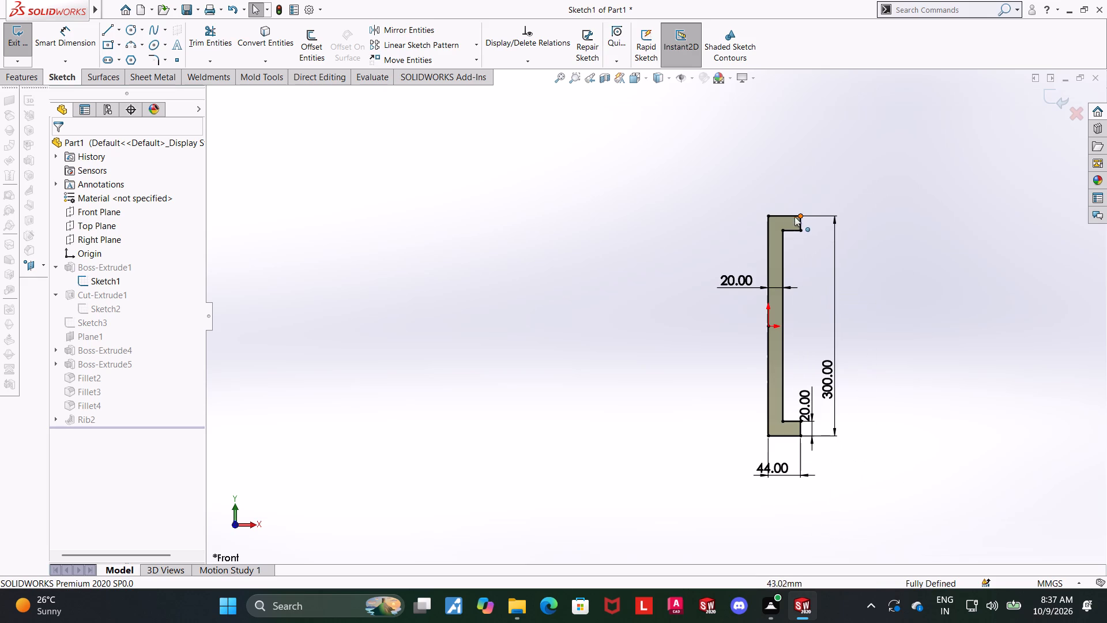
click(1059, 99)
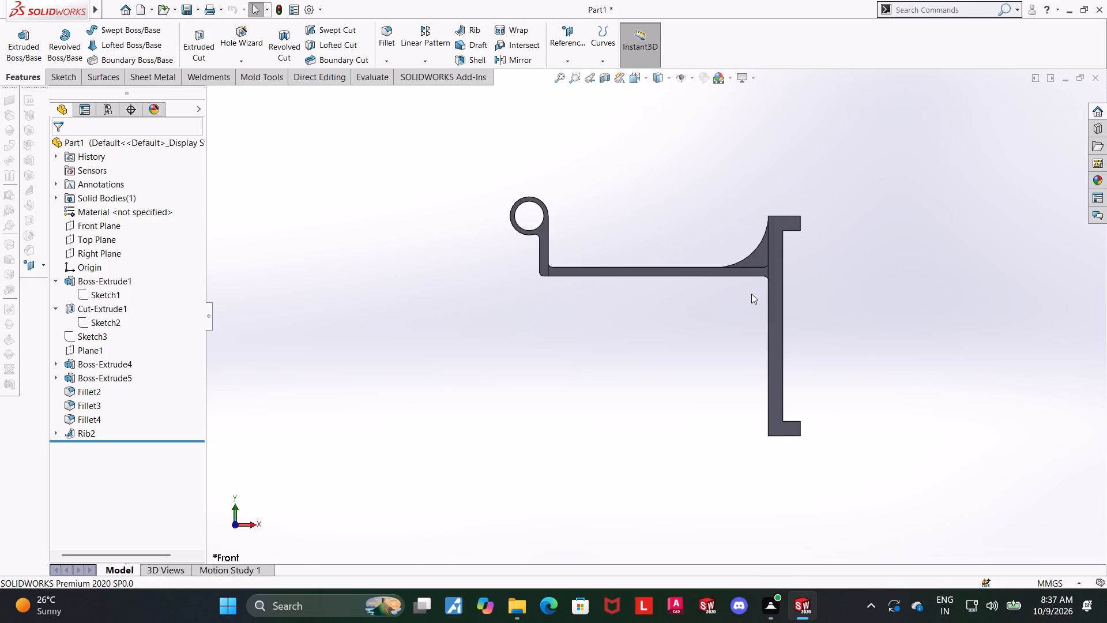
Start a new sketch on the Front Plane and view the bracket straight from the front.
middle_drag(577, 332, 597, 355)
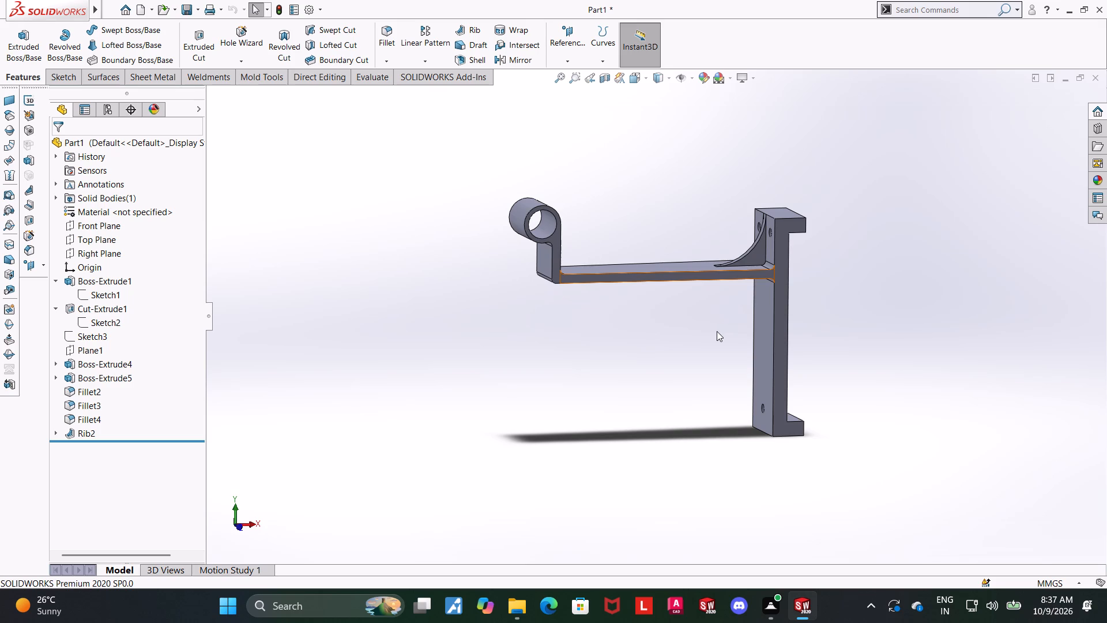
scroll(662, 333, up, 2)
scroll(747, 288, down, 2)
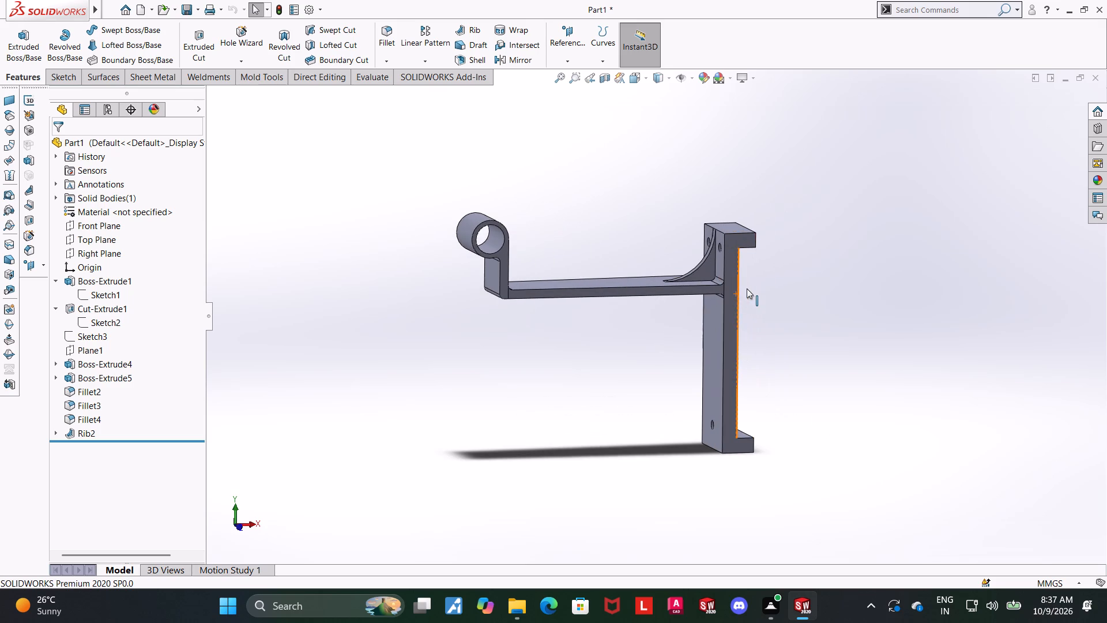
scroll(657, 248, down, 1)
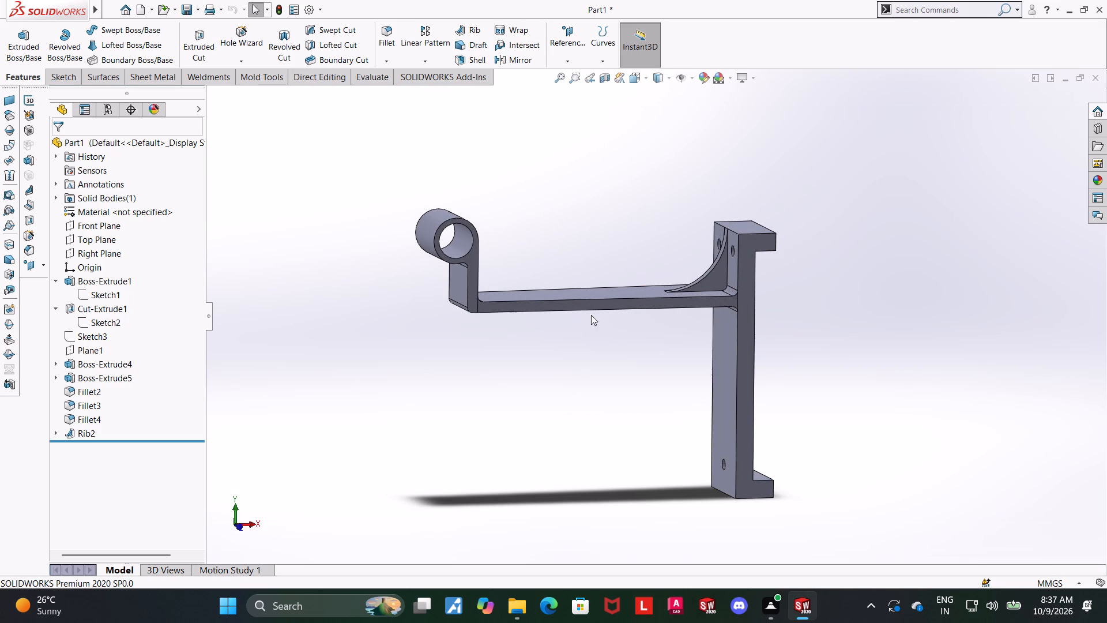
click(89, 227)
click(94, 211)
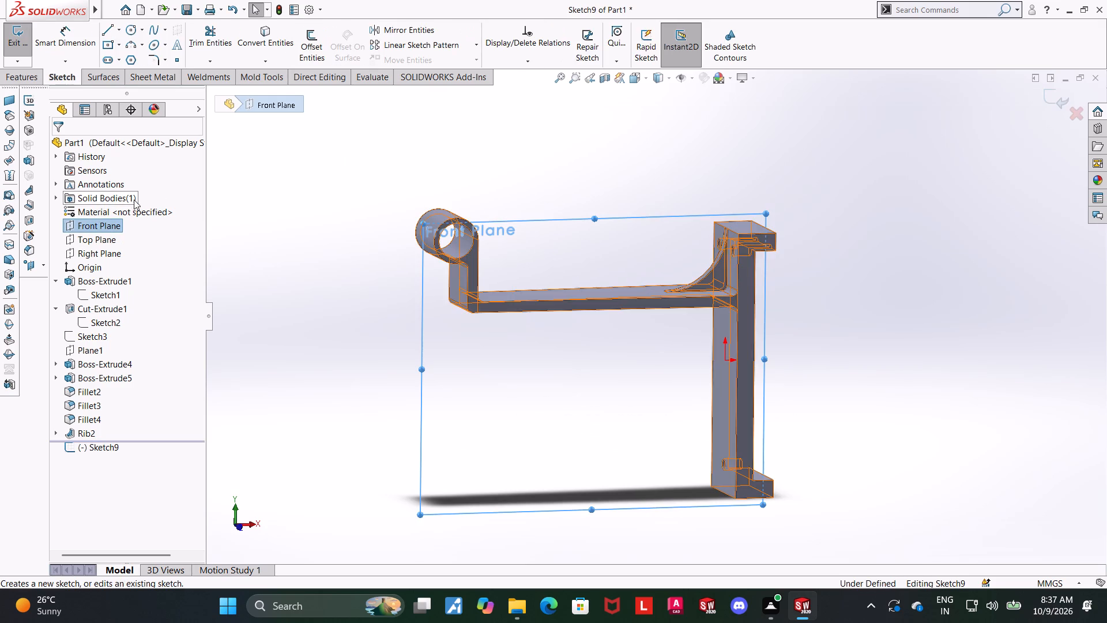
click(634, 74)
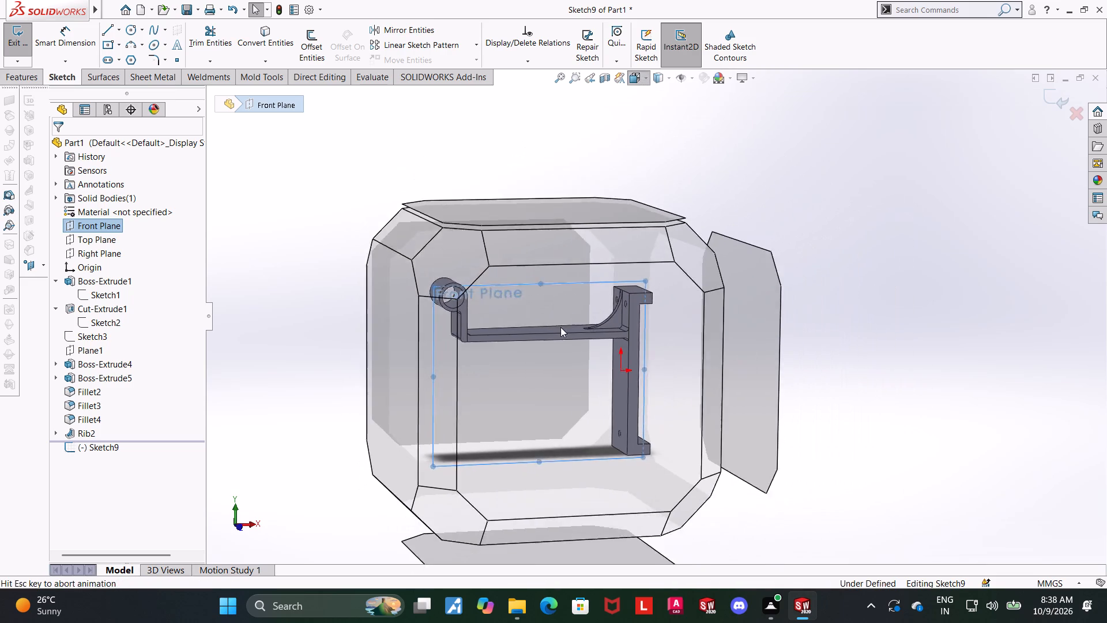
click(560, 348)
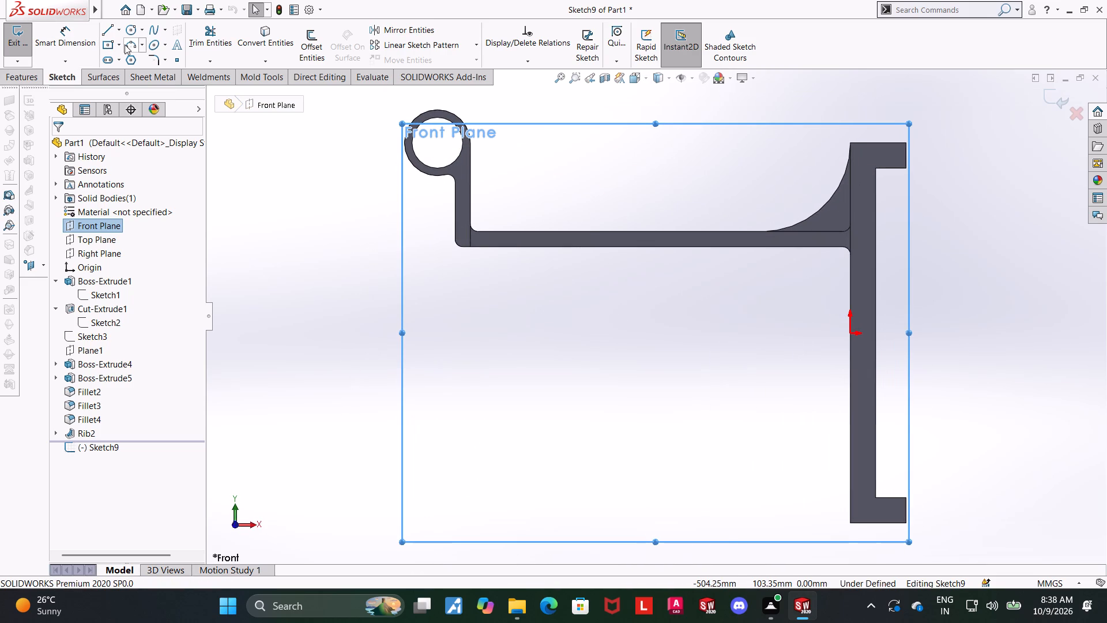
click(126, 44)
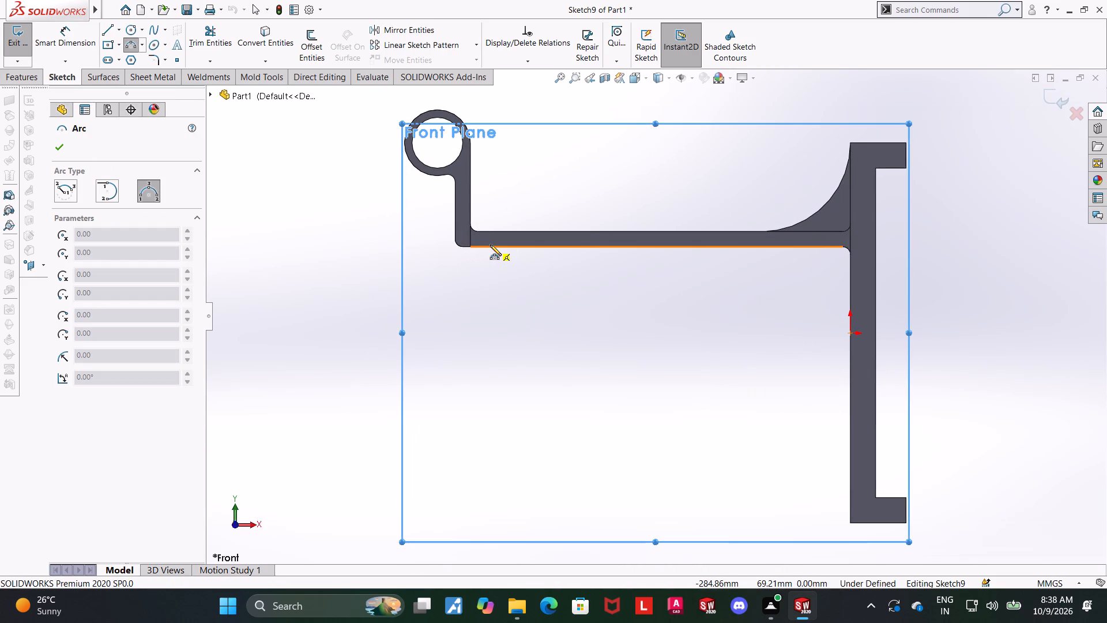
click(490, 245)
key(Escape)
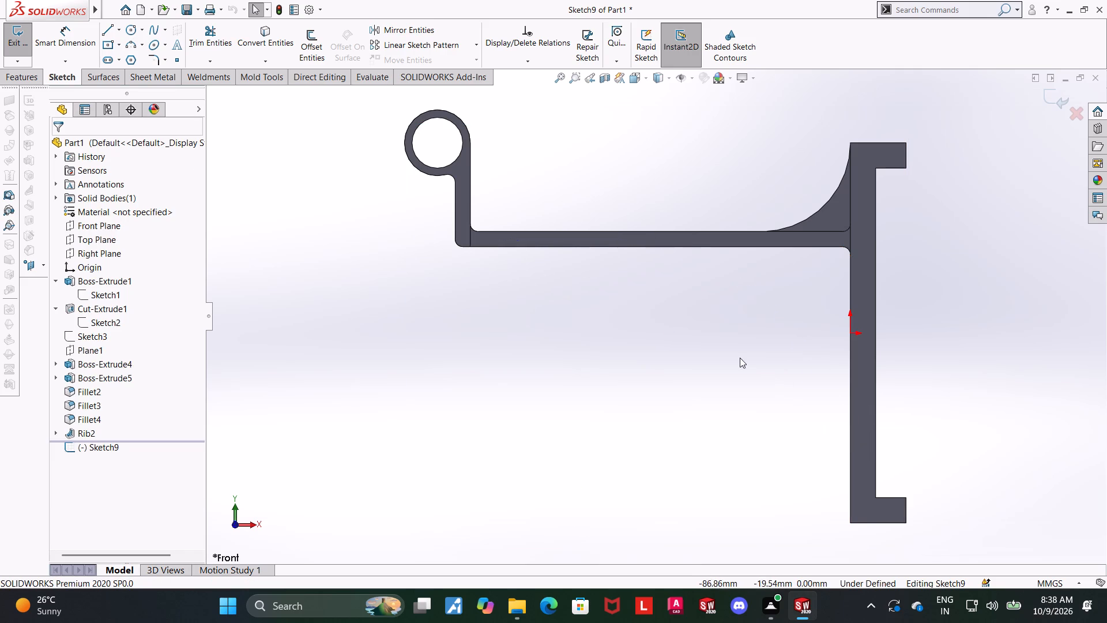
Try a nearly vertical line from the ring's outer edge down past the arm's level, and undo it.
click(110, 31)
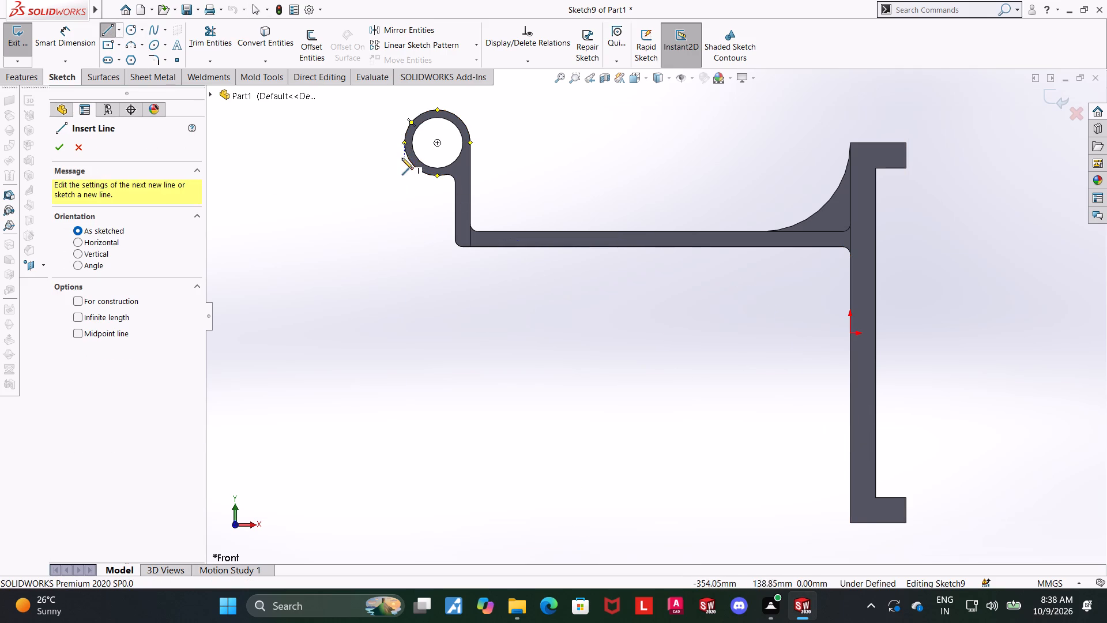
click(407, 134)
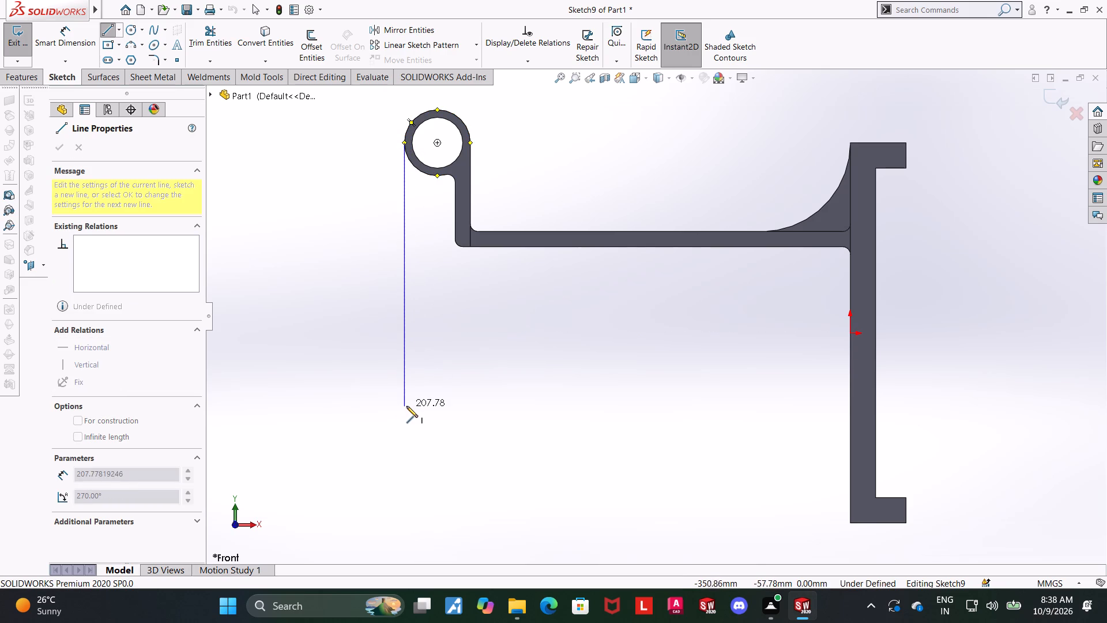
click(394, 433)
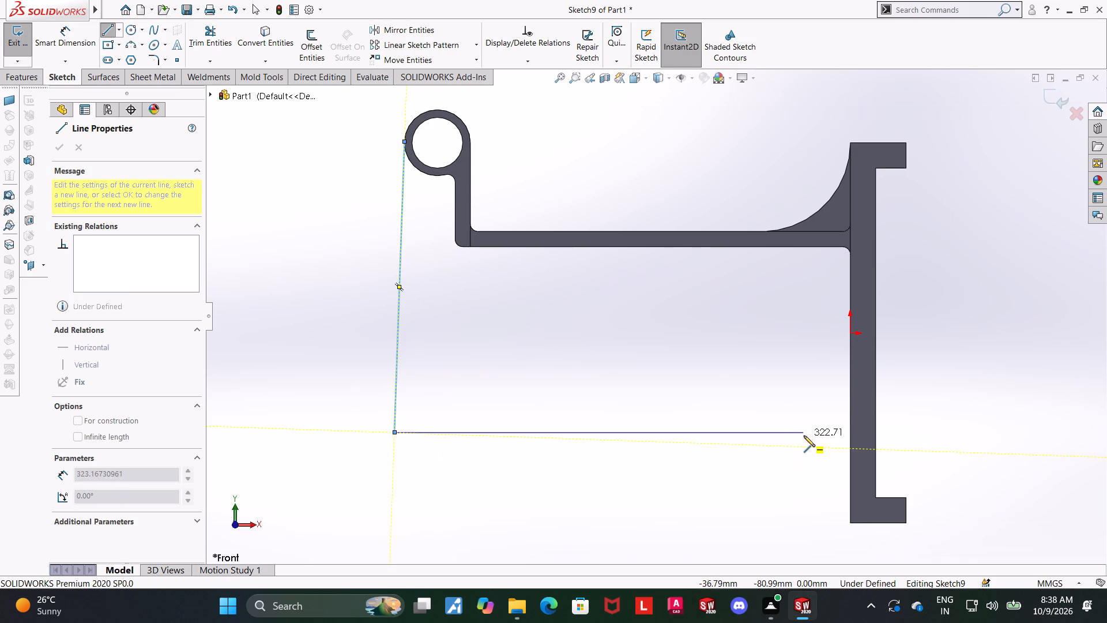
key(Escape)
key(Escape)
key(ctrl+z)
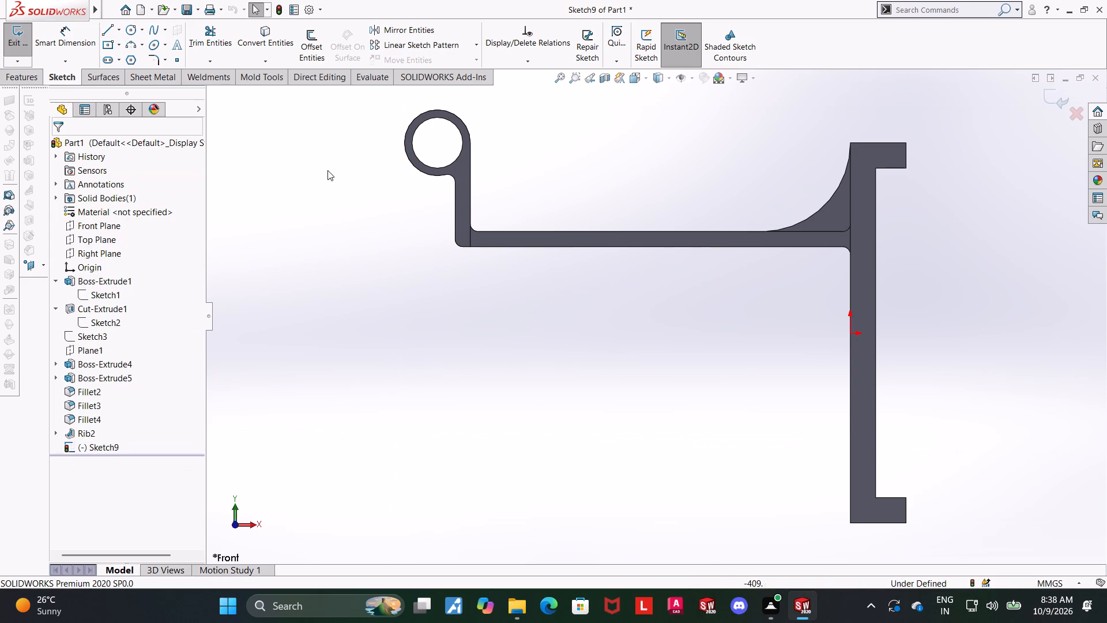
Sketch a vertical line from the ring's outermost point to about 37 mm below the origin, continuing with a 352 mm horizontal line to the channel face.
click(110, 32)
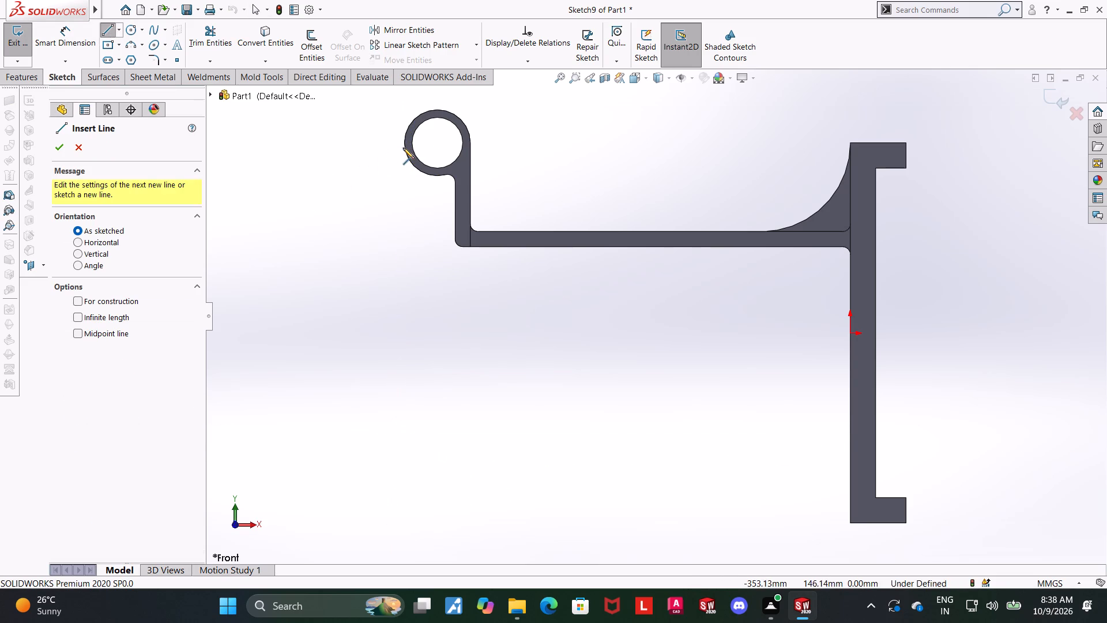
click(402, 144)
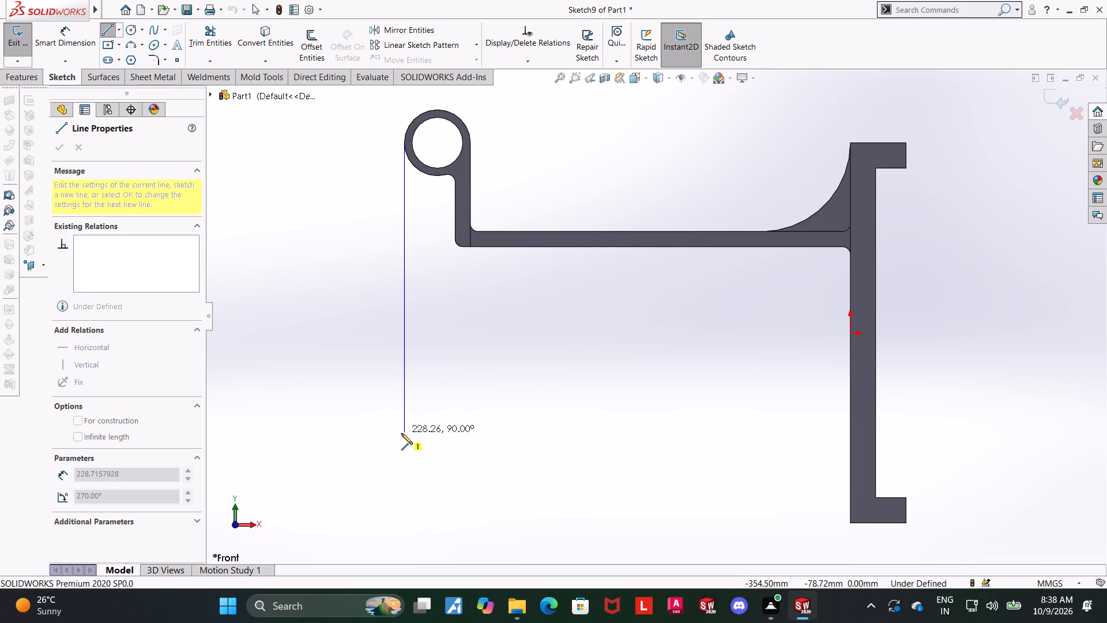
click(404, 380)
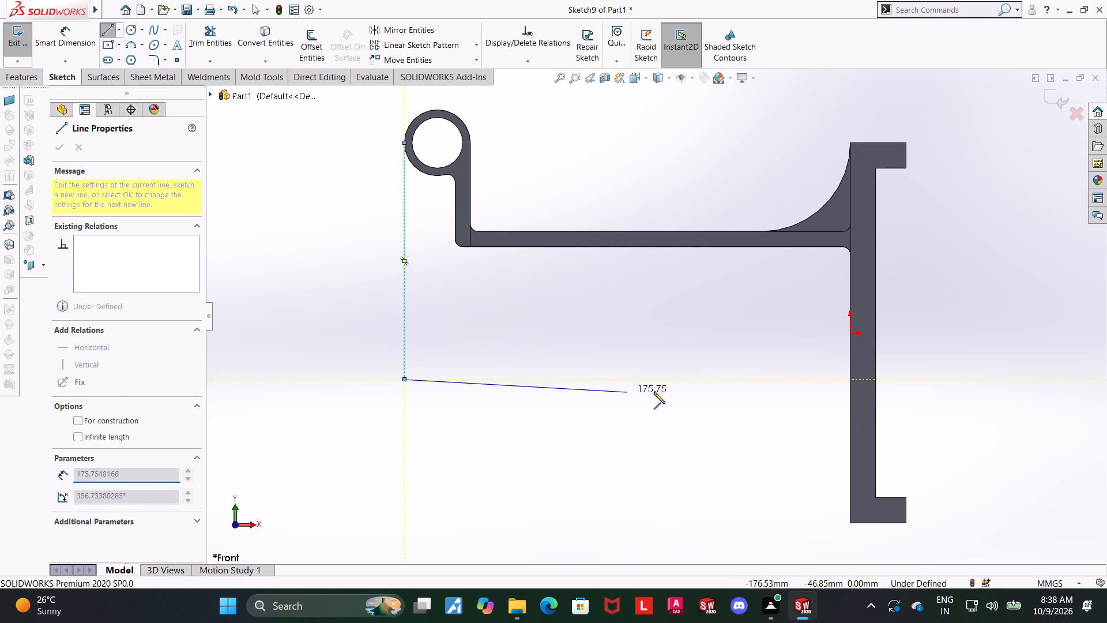
click(850, 382)
key(Escape)
key(Escape)
key(Escape)
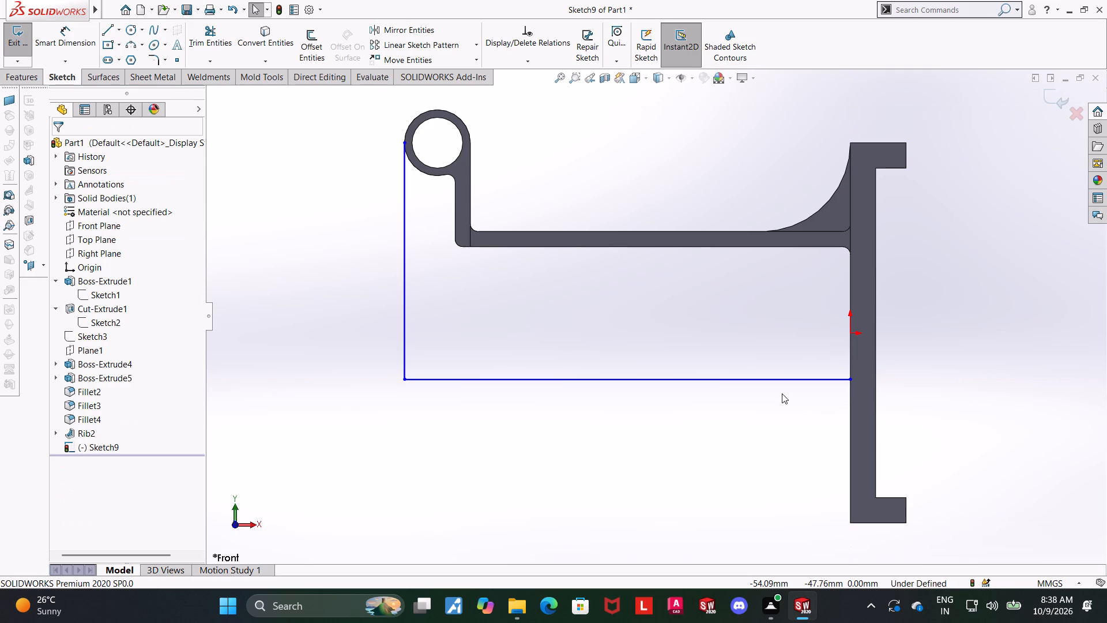
key(Escape)
Examine the sketched lines against the ring, arm and channel from an angled view, and return to the front view.
scroll(728, 409, up, 2)
middle_drag(729, 407, 740, 406)
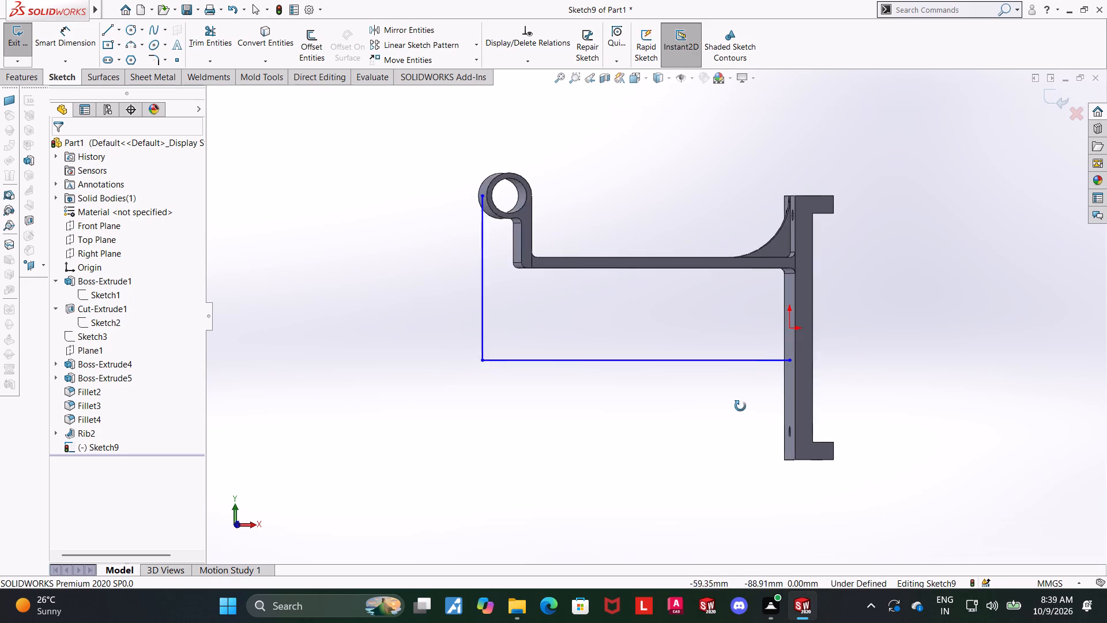
middle_drag(740, 406, 782, 419)
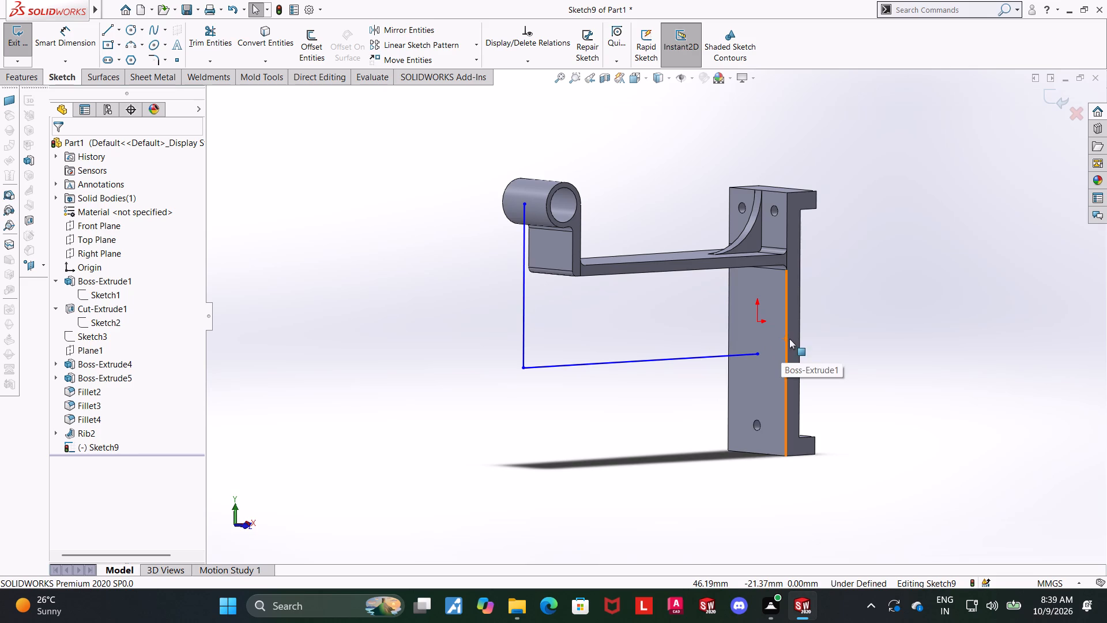
middle_drag(842, 297, 814, 286)
click(115, 289)
middle_drag(897, 271, 878, 277)
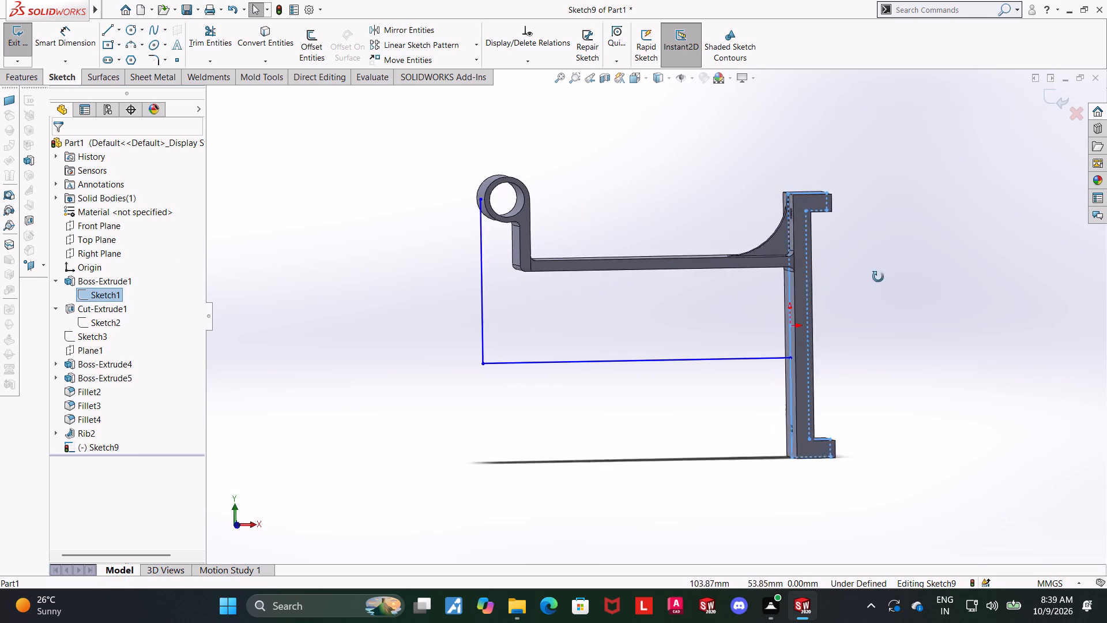
middle_drag(878, 277, 878, 276)
scroll(878, 277, up, 1)
scroll(752, 282, up, 2)
click(894, 287)
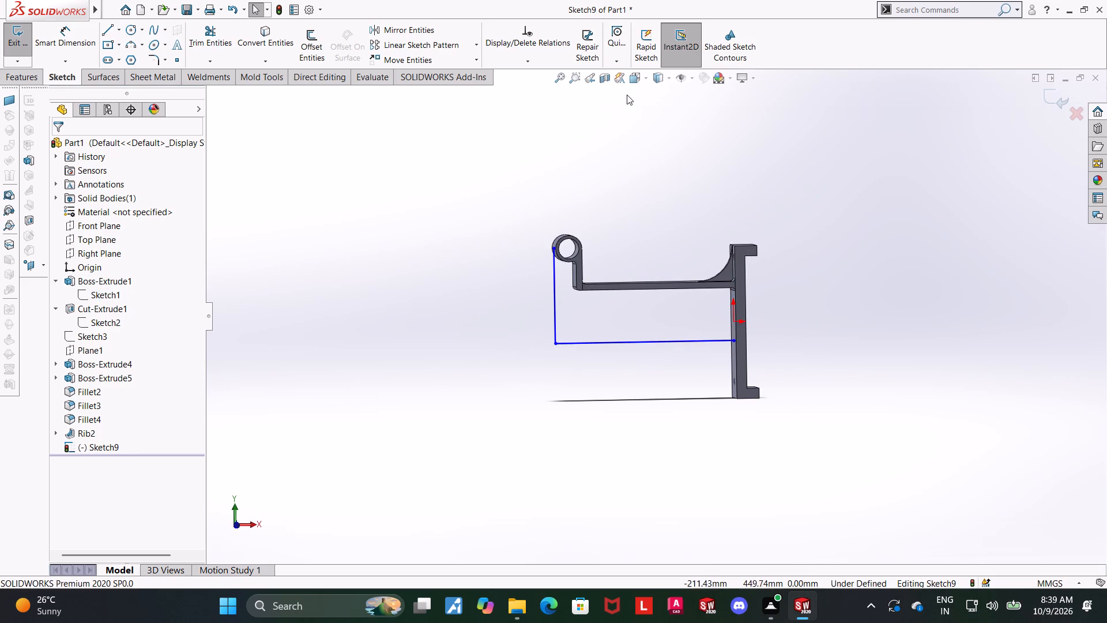
click(640, 81)
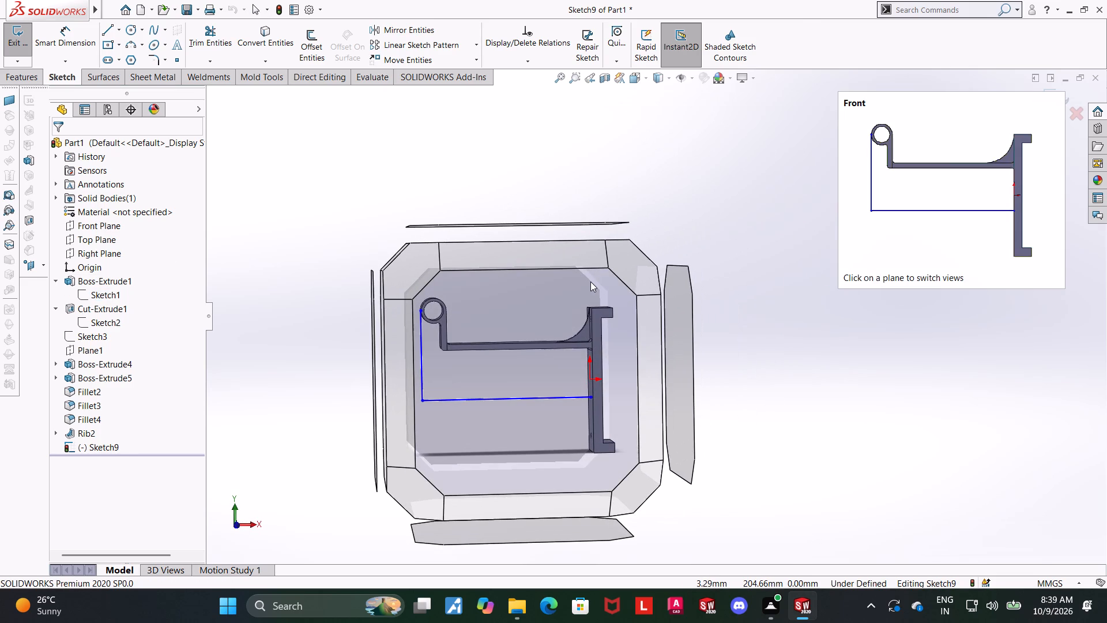
click(556, 319)
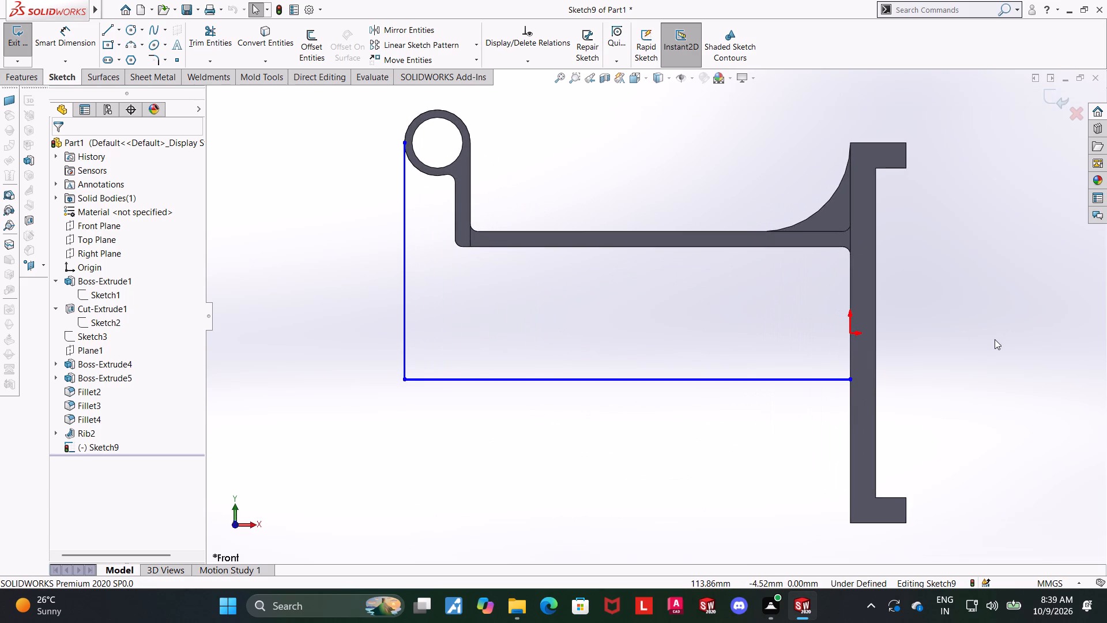
Convert the ring's outer edge, the upright's outer edge with its two fillets, and the arm's underside with its channel fillet into sketch entities.
scroll(993, 340, up, 4)
scroll(916, 341, down, 1)
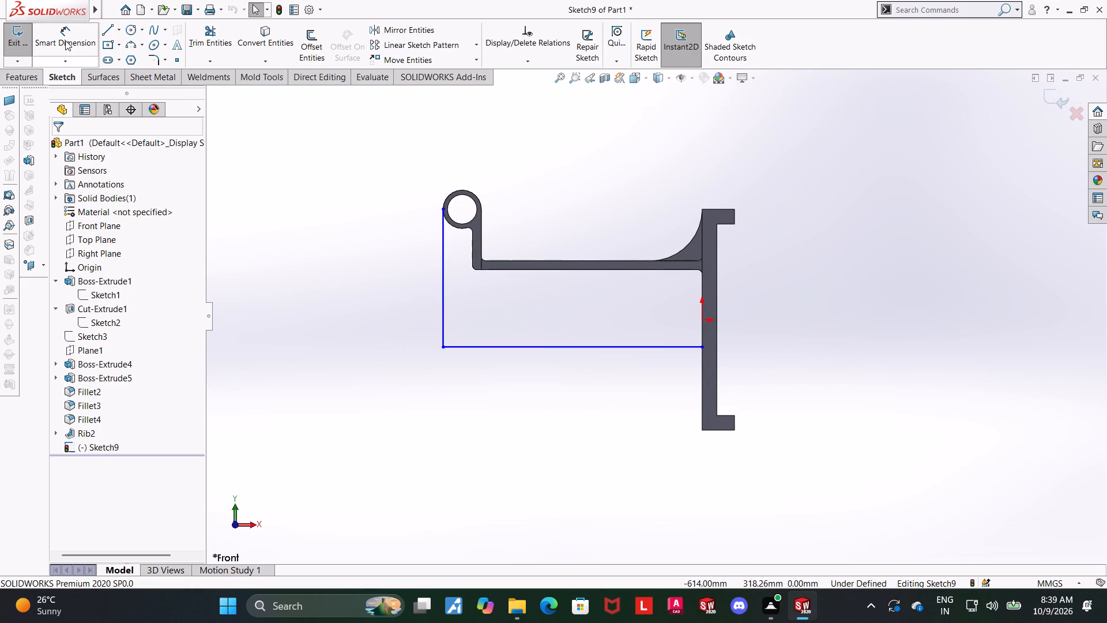
scroll(588, 276, up, 1)
scroll(588, 276, down, 4)
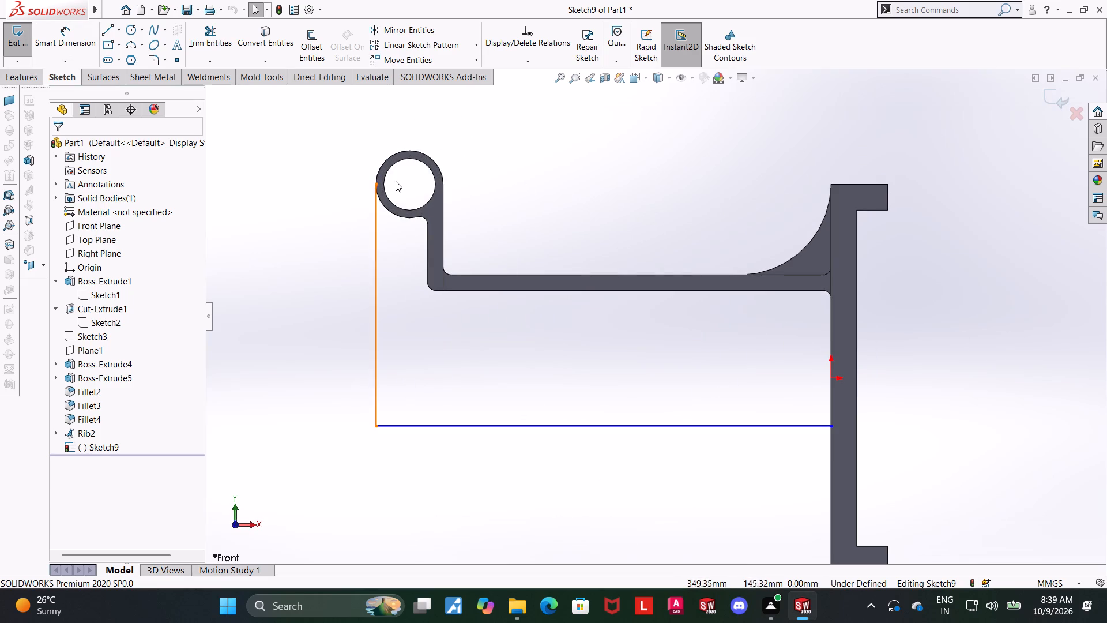
click(268, 42)
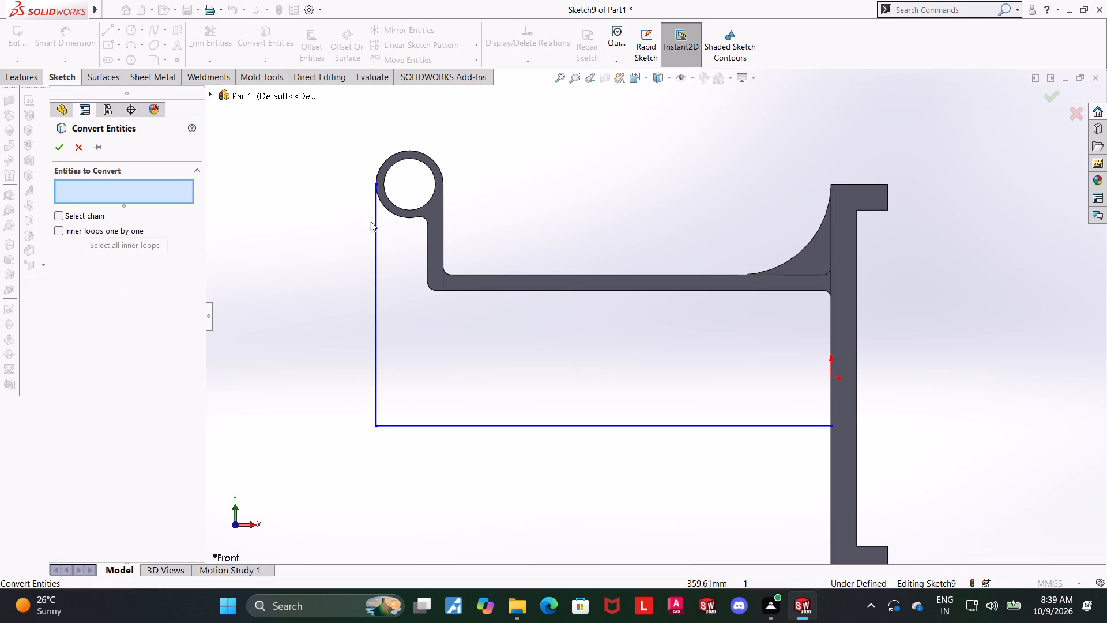
click(391, 214)
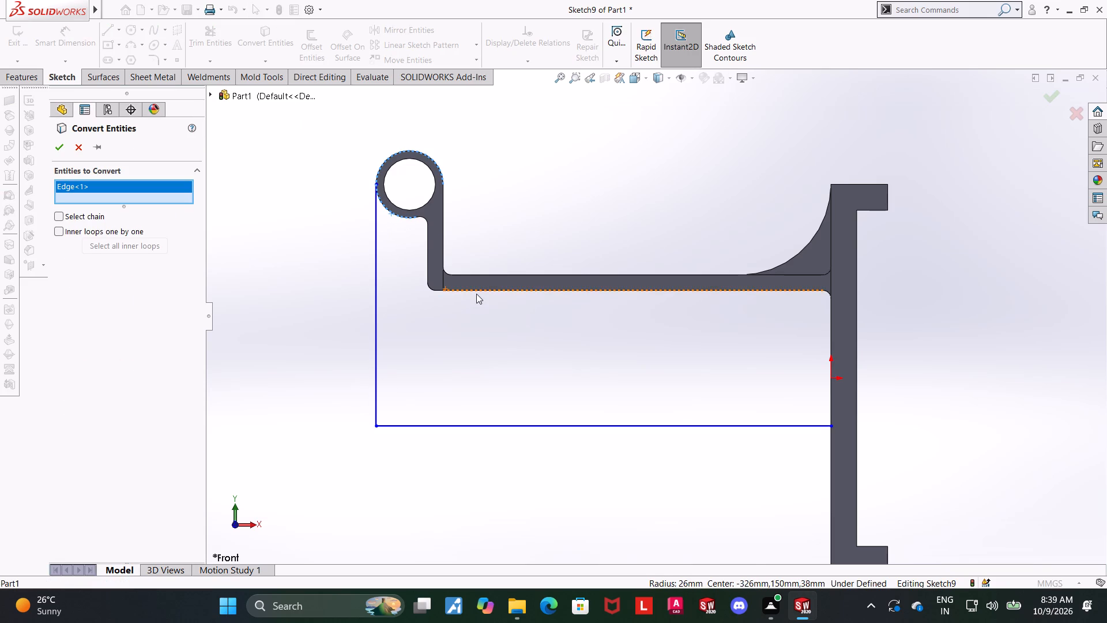
click(475, 291)
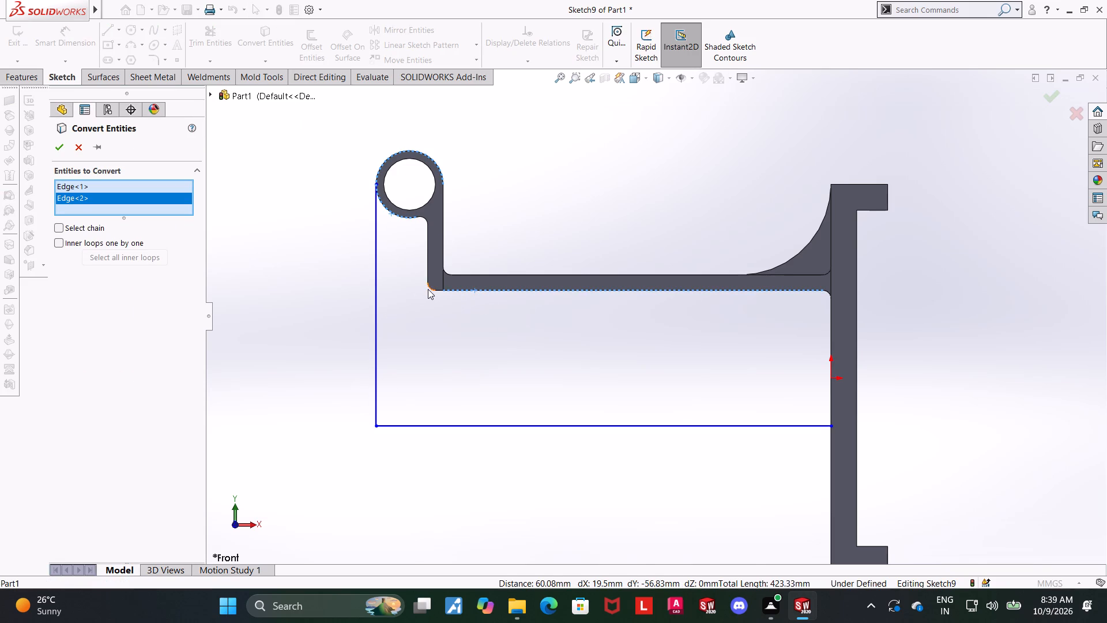
click(428, 289)
click(432, 289)
click(429, 256)
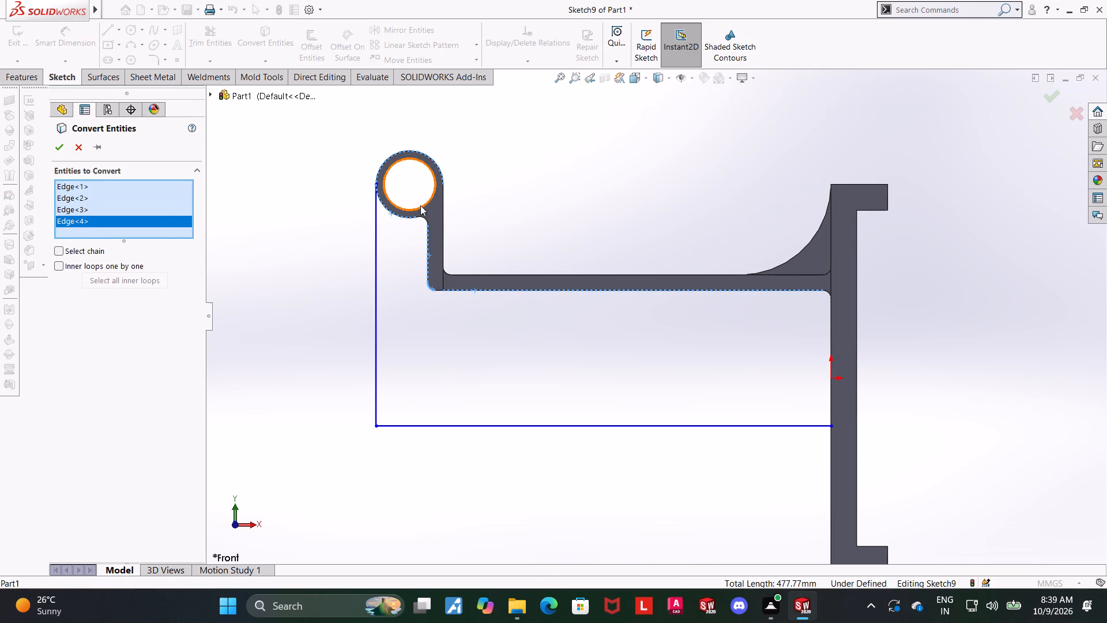
click(424, 219)
click(826, 293)
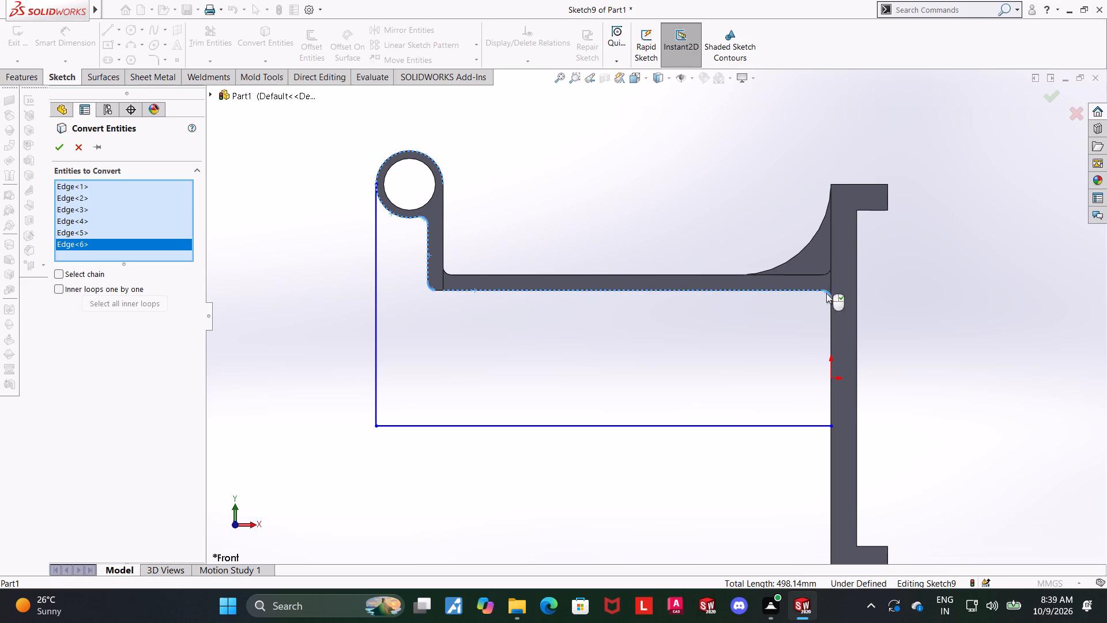
click(53, 145)
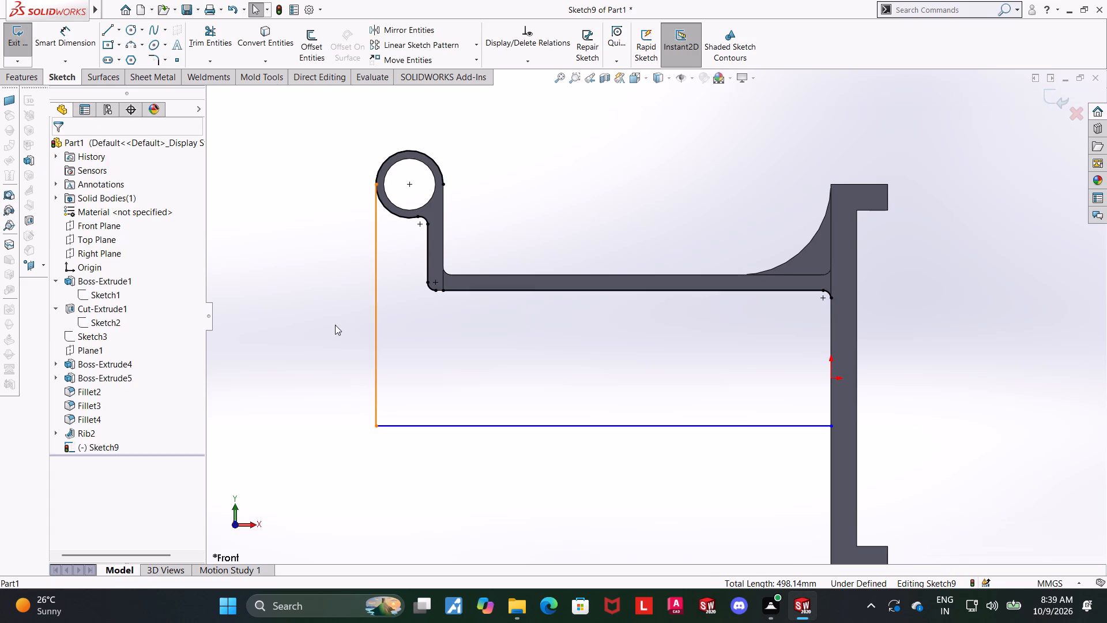
click(335, 325)
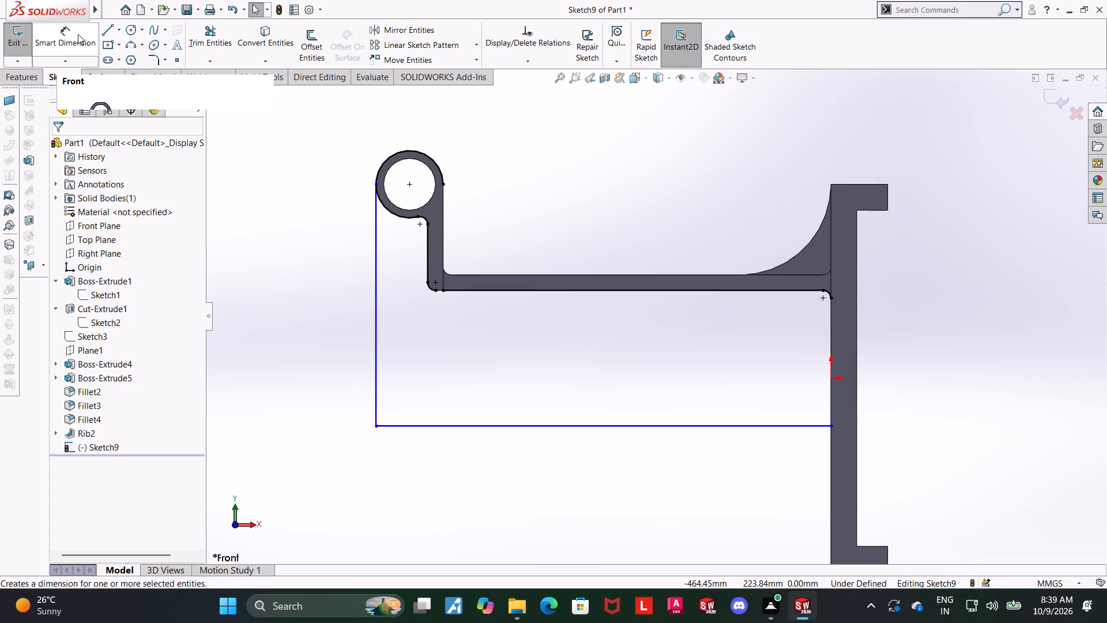
Close the profile with a vertical line about 99 mm long along the channel face, from the horizontal line's end up to the arm's fillet.
scroll(55, 32, up, 2)
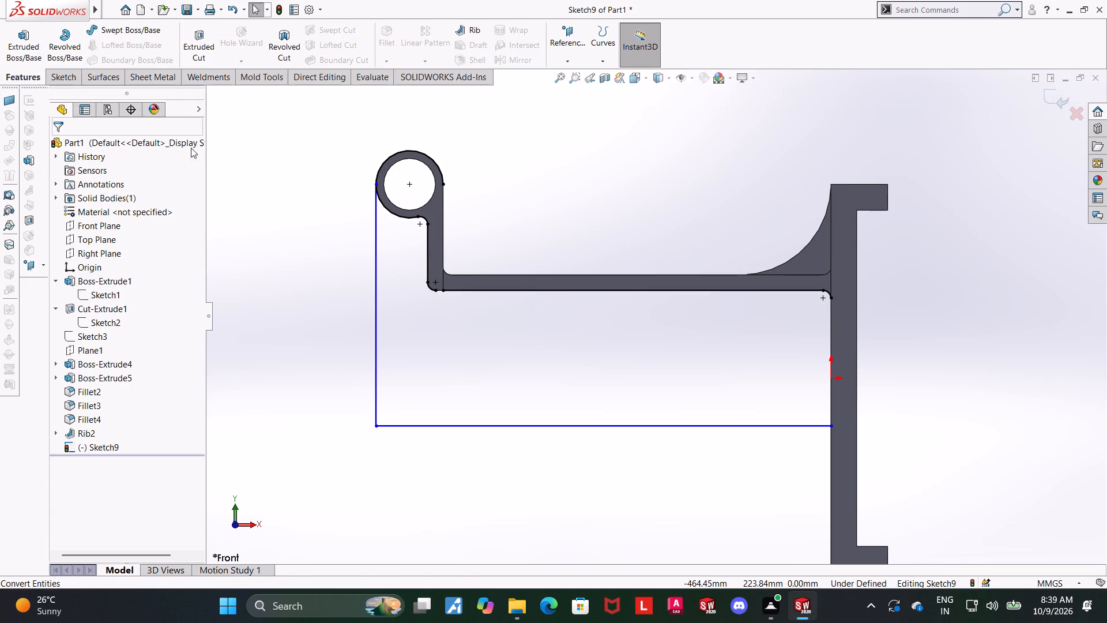
scroll(491, 155, up, 2)
middle_drag(513, 237, 543, 269)
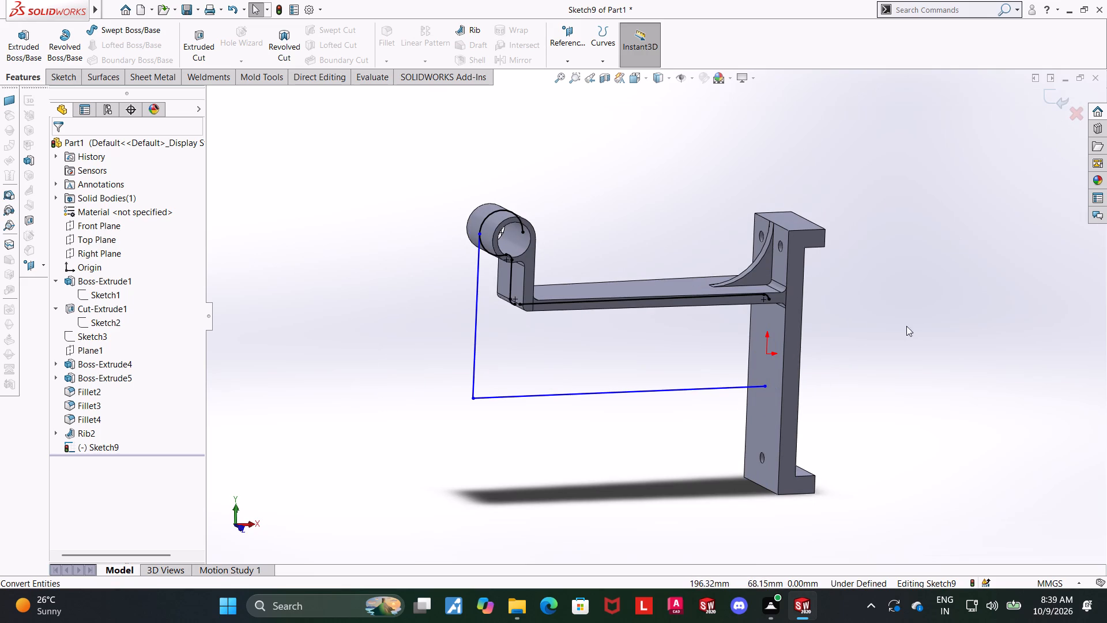
scroll(856, 385, up, 1)
middle_drag(853, 385, 847, 379)
click(634, 84)
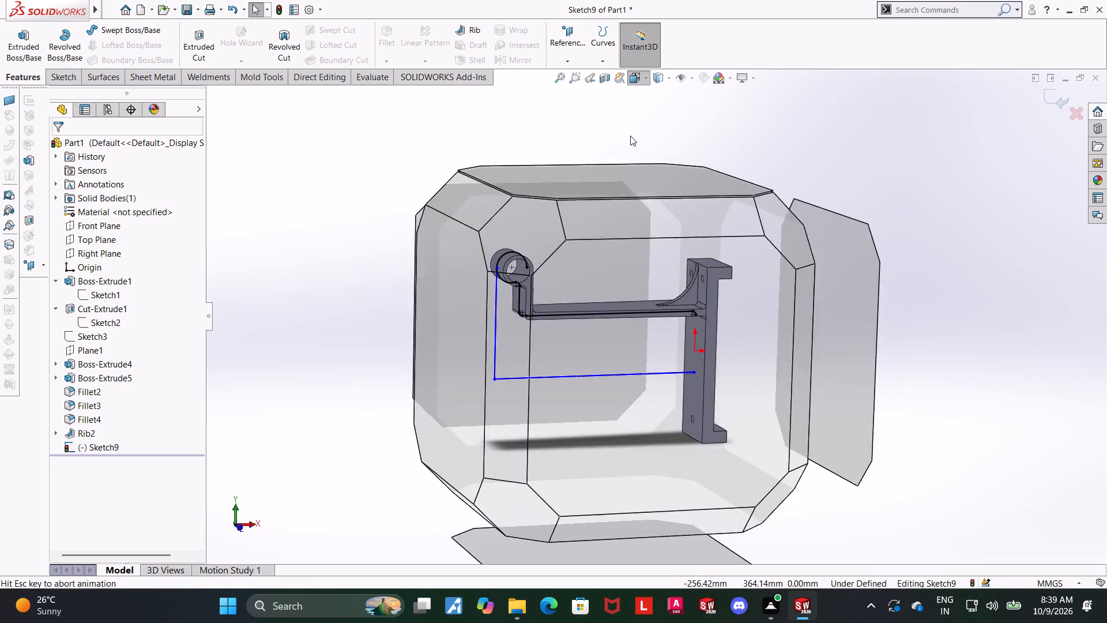
click(538, 359)
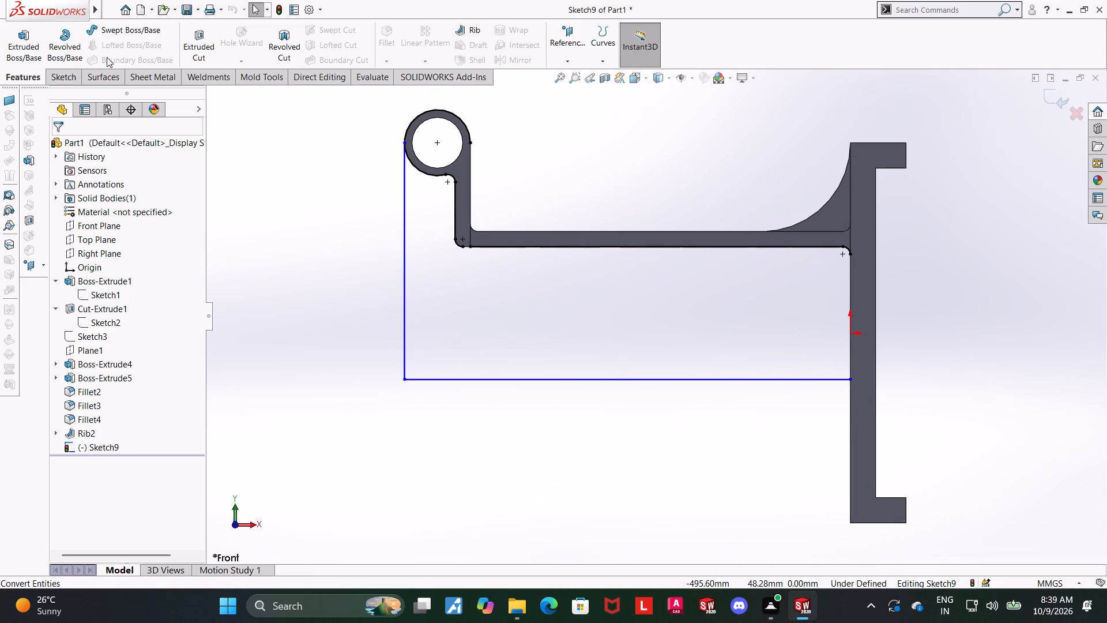
click(100, 451)
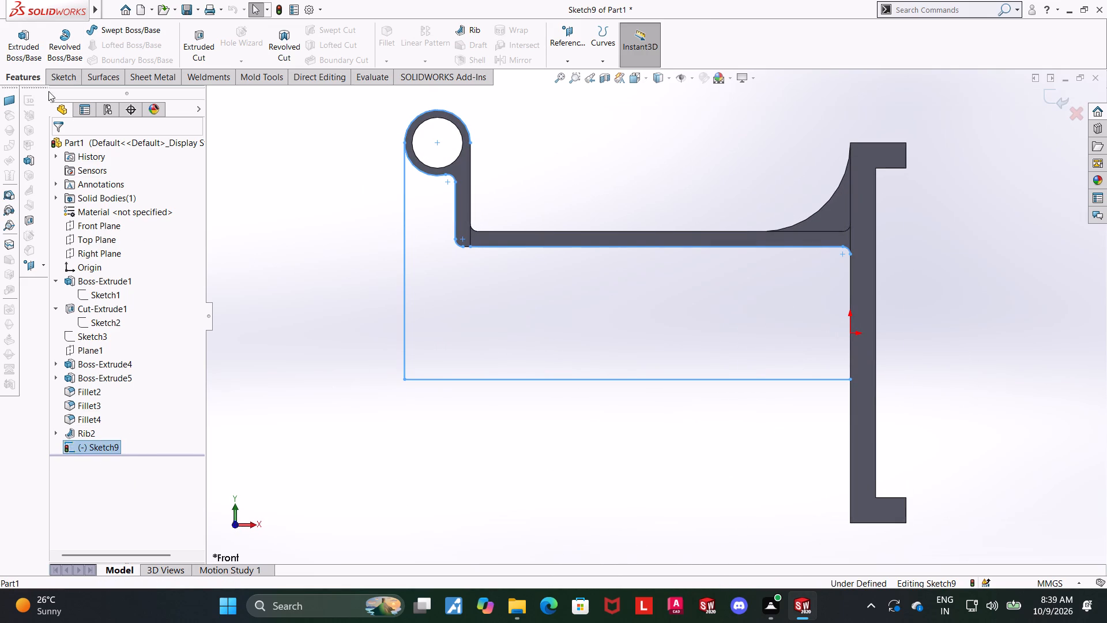
click(66, 83)
click(110, 31)
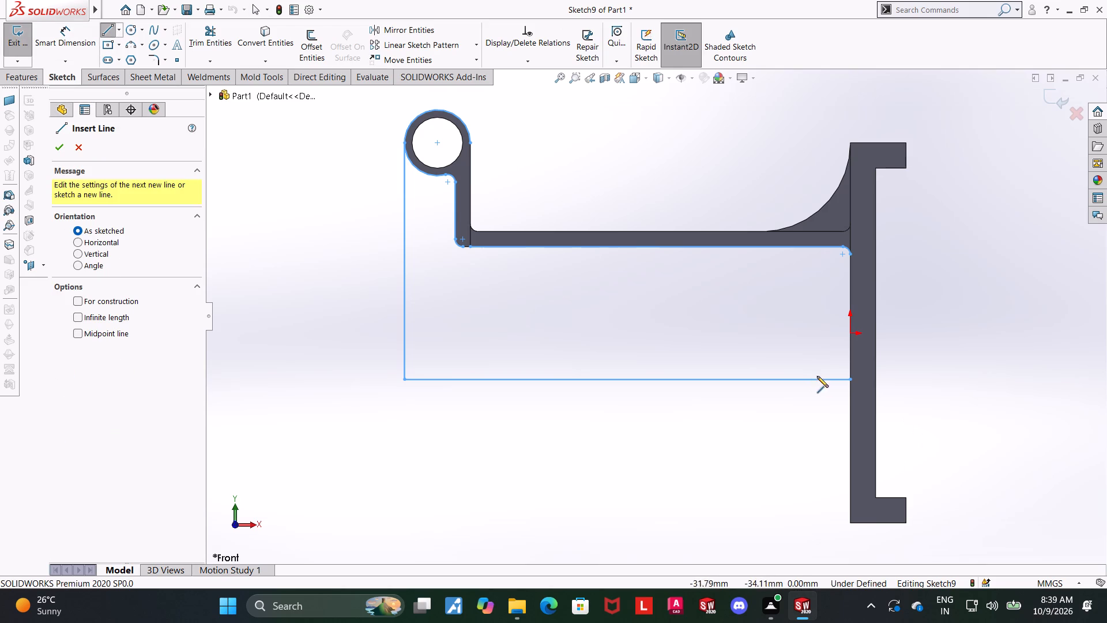
click(849, 377)
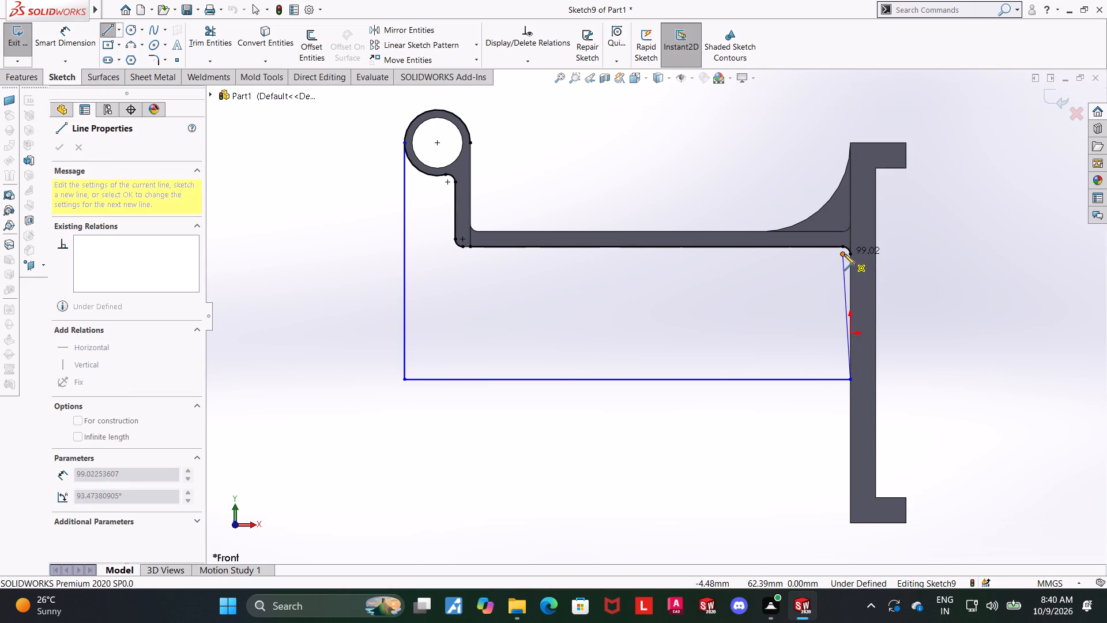
click(850, 256)
key(Escape)
key(Escape)
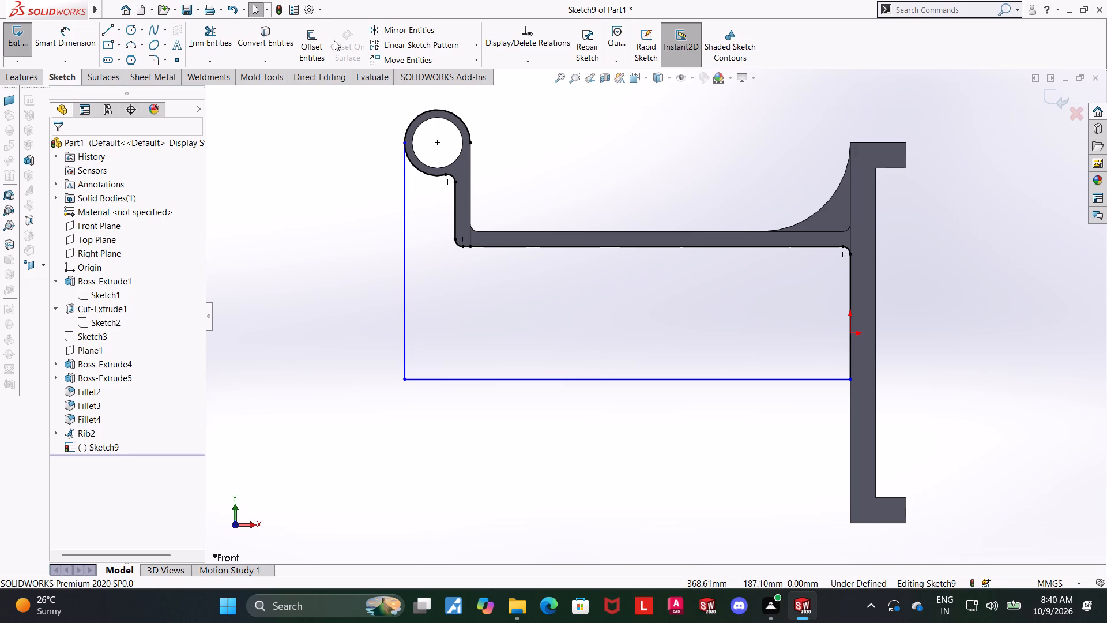
Round the corner between the outer vertical line and the bottom horizontal line with a 70 mm sketch fillet.
click(157, 60)
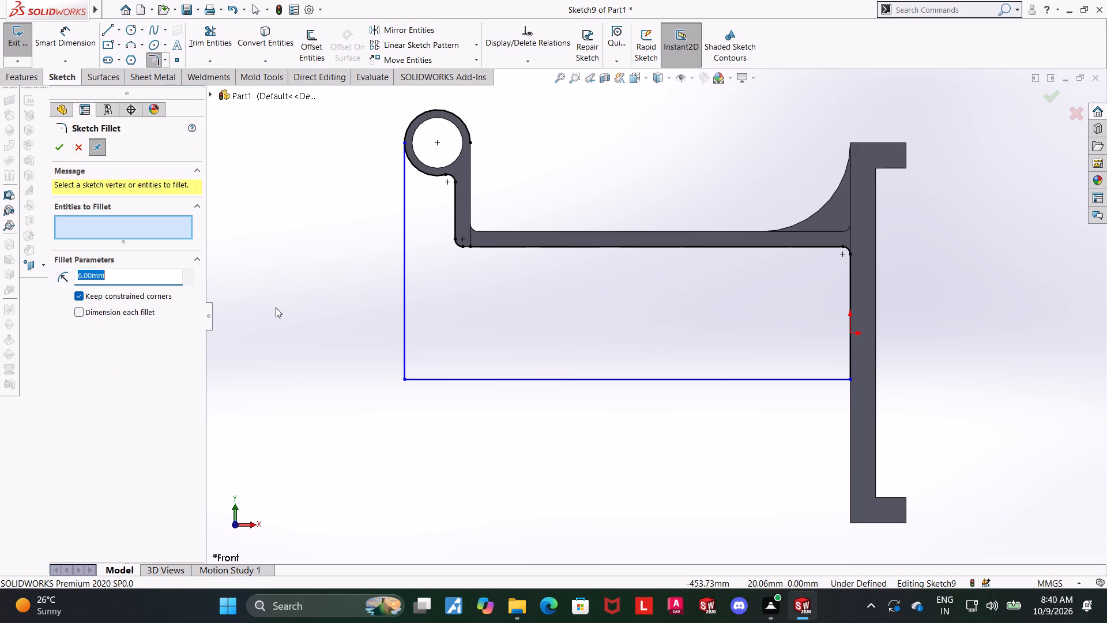
text(70)
key(Return)
click(404, 382)
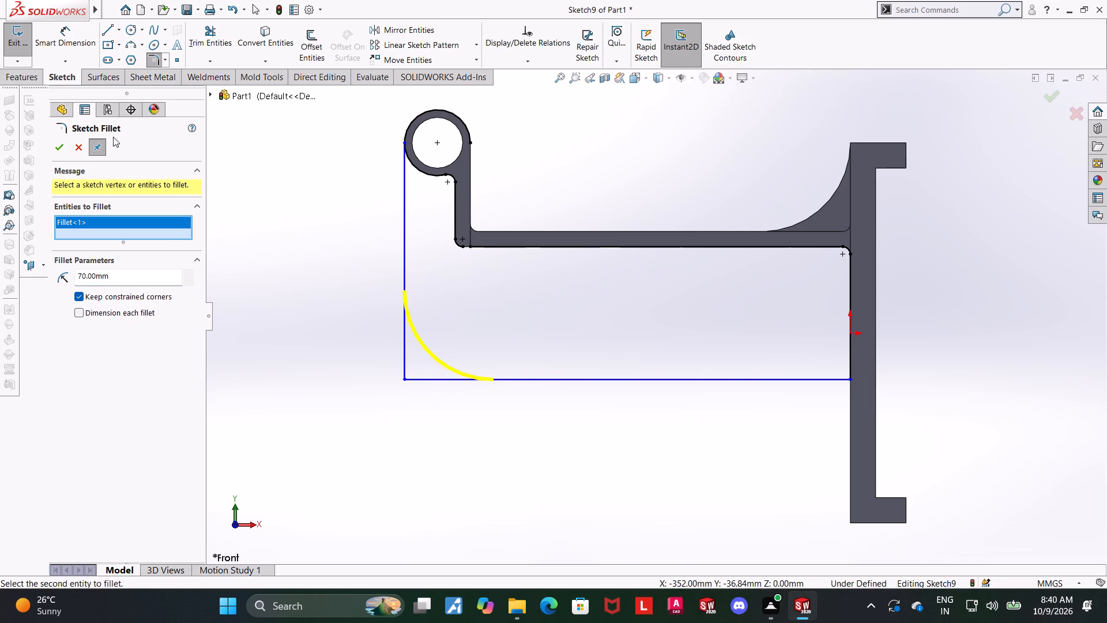
click(63, 145)
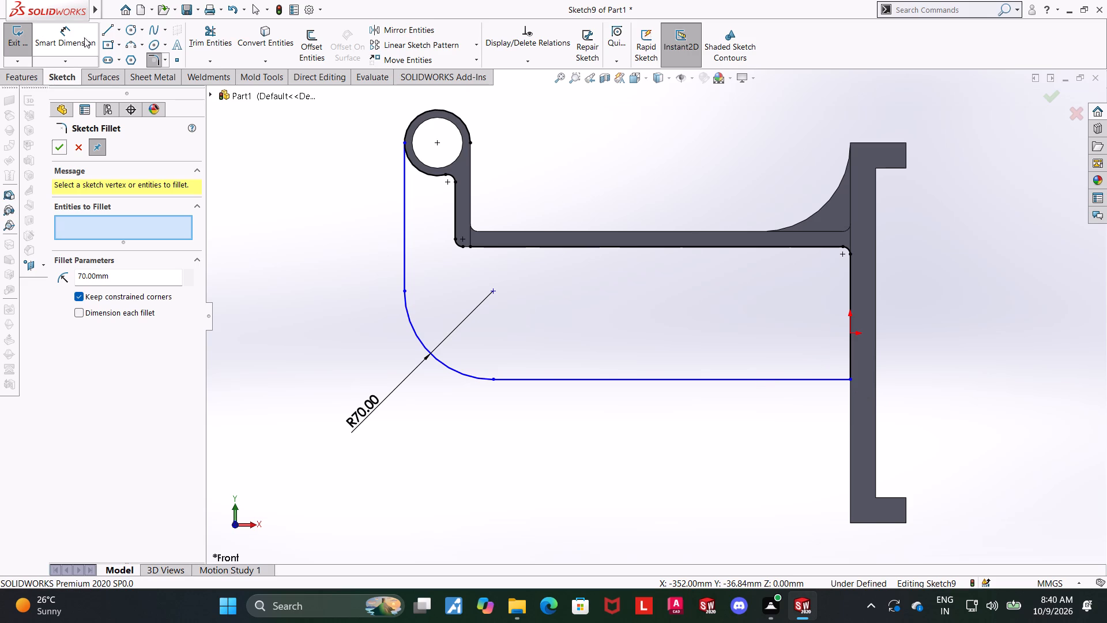
Sketch a vertical line down the channel face from the end of the bottom horizontal line to just above the lower flange.
click(112, 25)
click(850, 380)
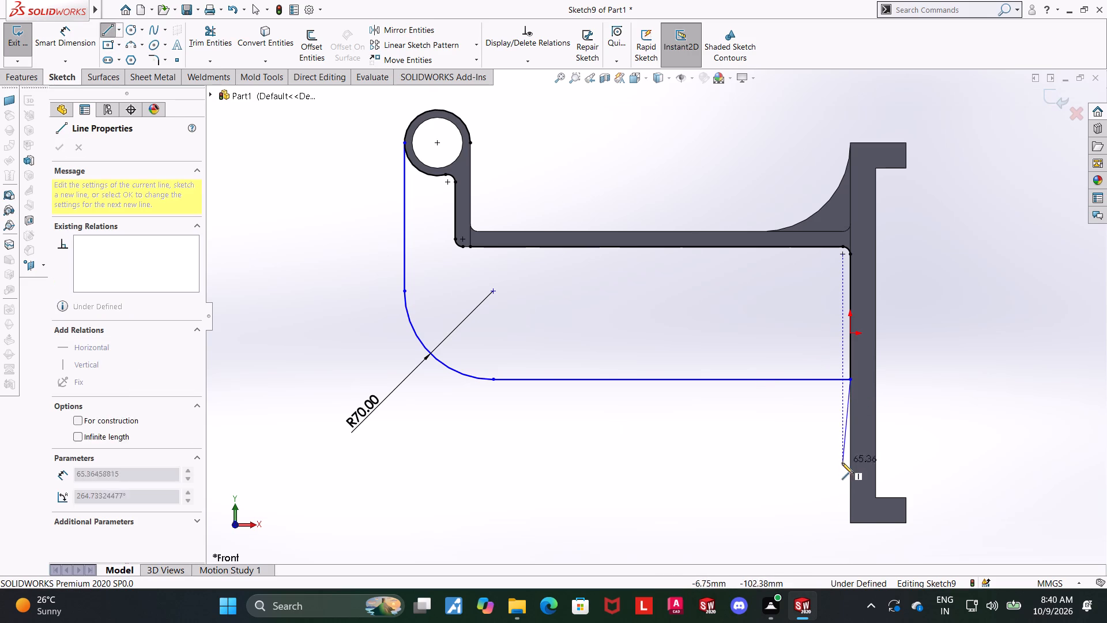
click(848, 479)
key(Escape)
key(Escape)
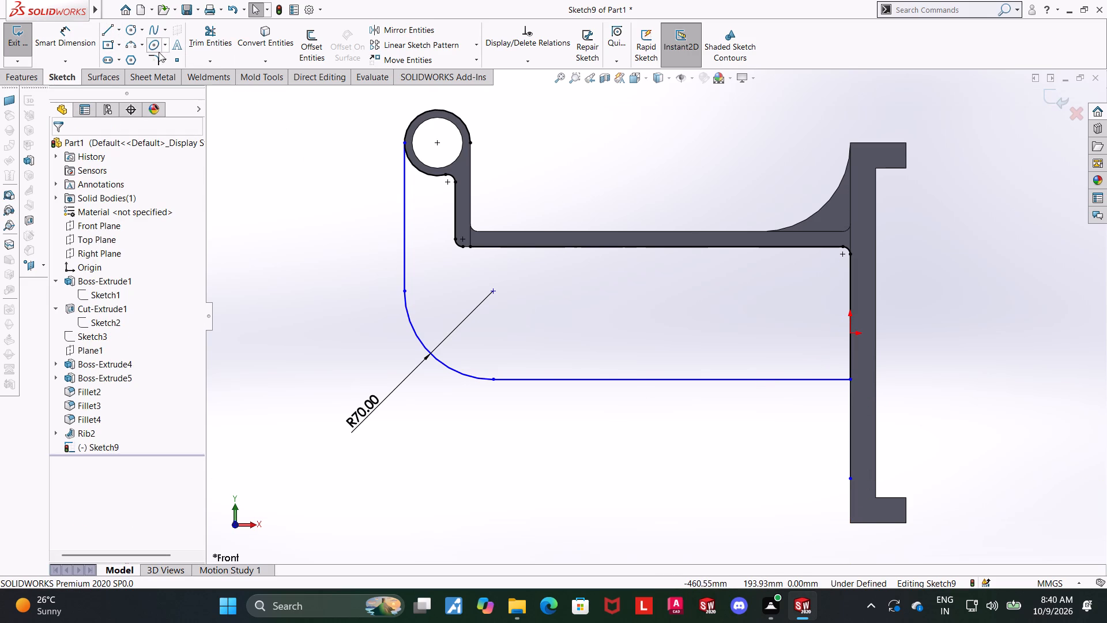
Round the corner between the bottom horizontal line and the lower vertical line on the channel face with a 70 mm sketch fillet.
click(152, 58)
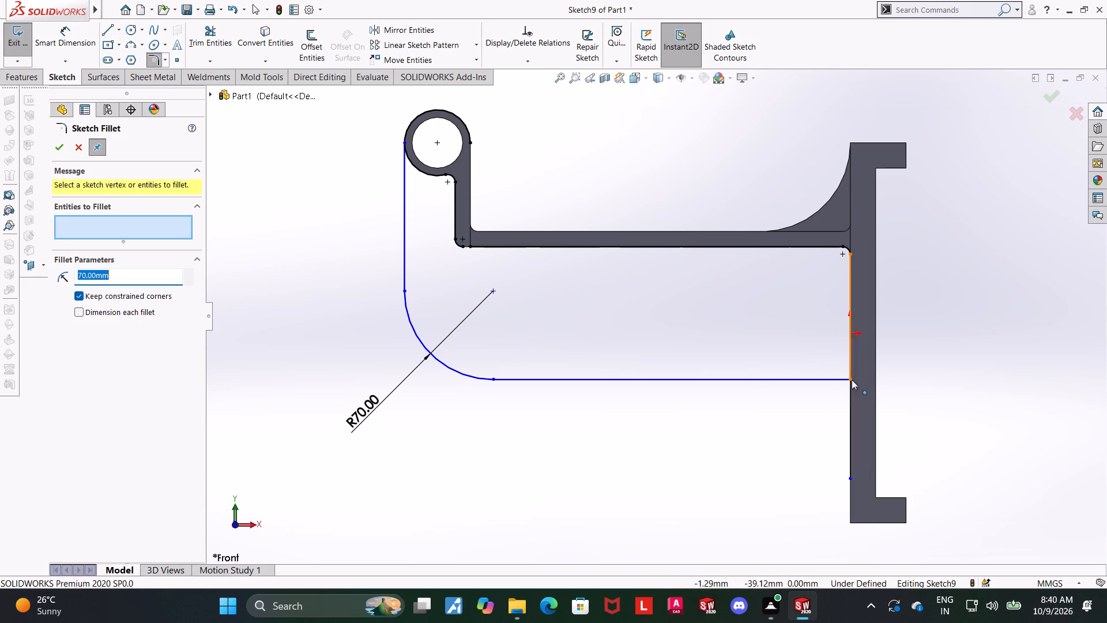
click(851, 408)
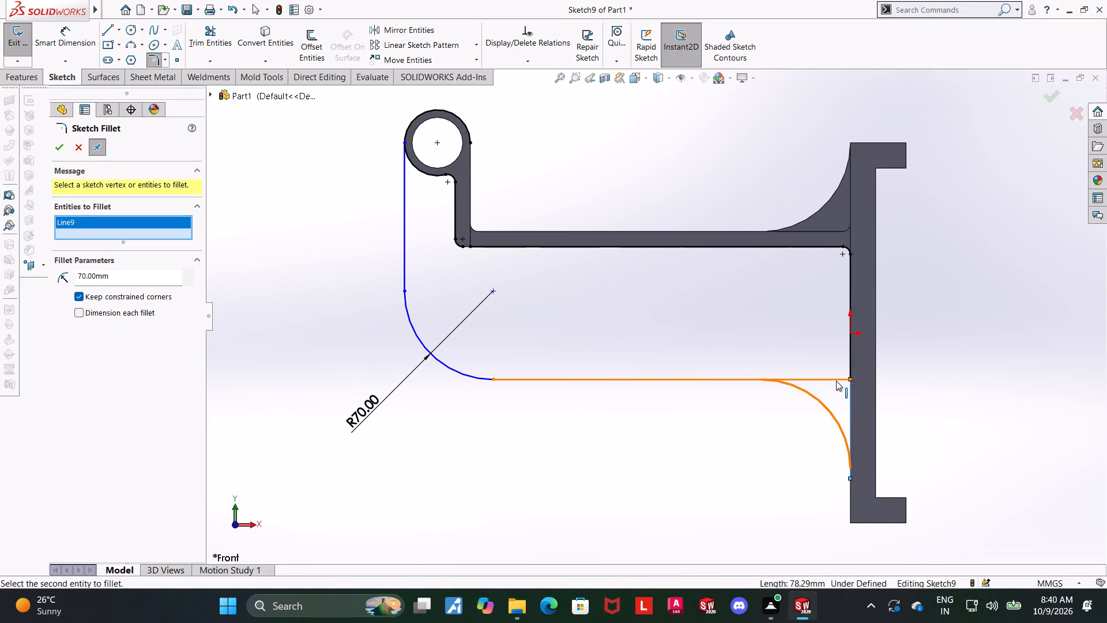
click(836, 381)
click(57, 141)
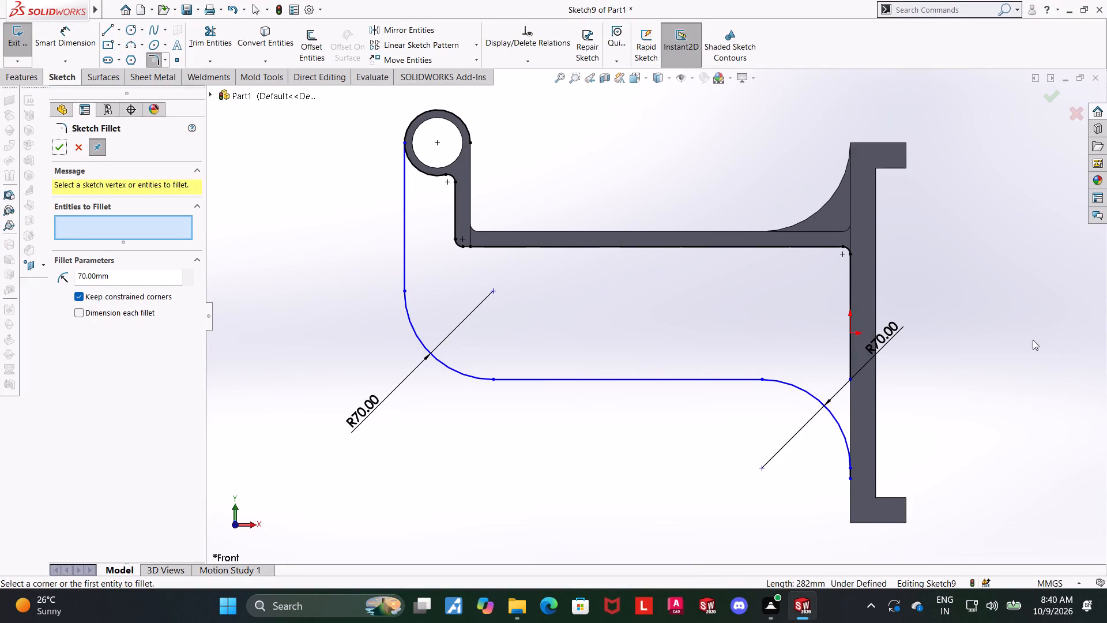
click(1023, 340)
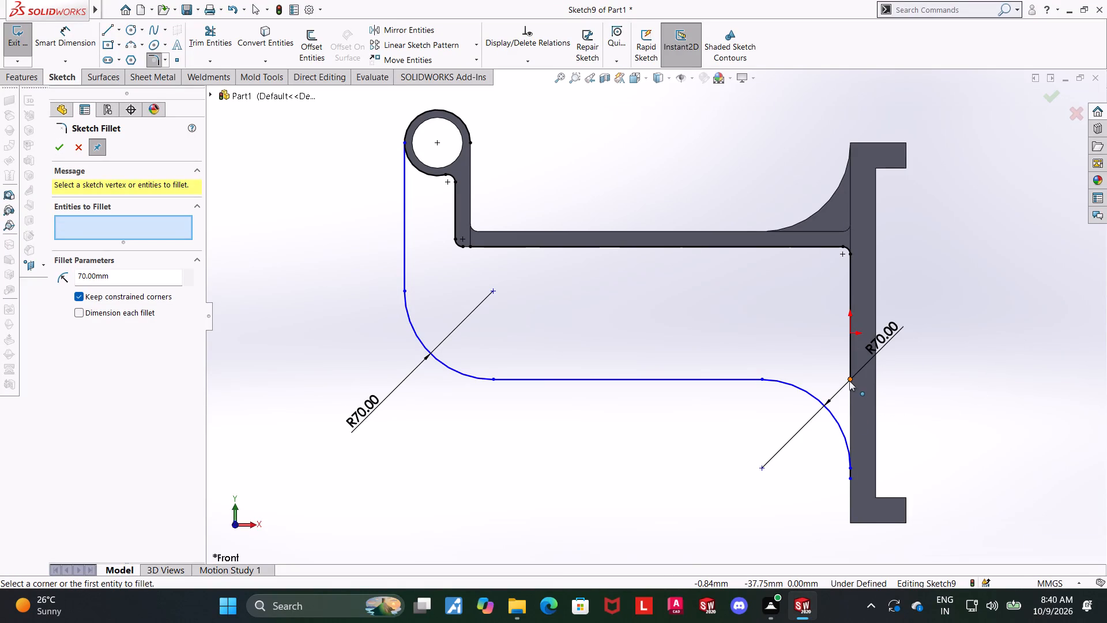
click(849, 381)
scroll(886, 472, up, 1)
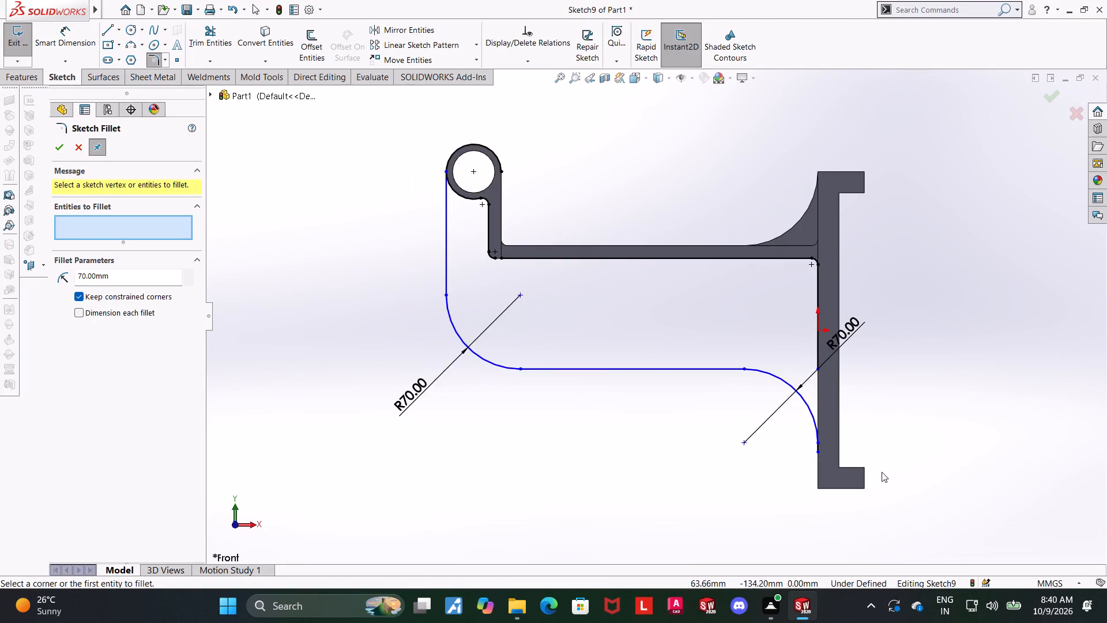
scroll(882, 472, down, 4)
key(Escape)
key(Escape)
Trim away the leftover piece of the vertical line below the new arc's end on the channel face.
click(209, 32)
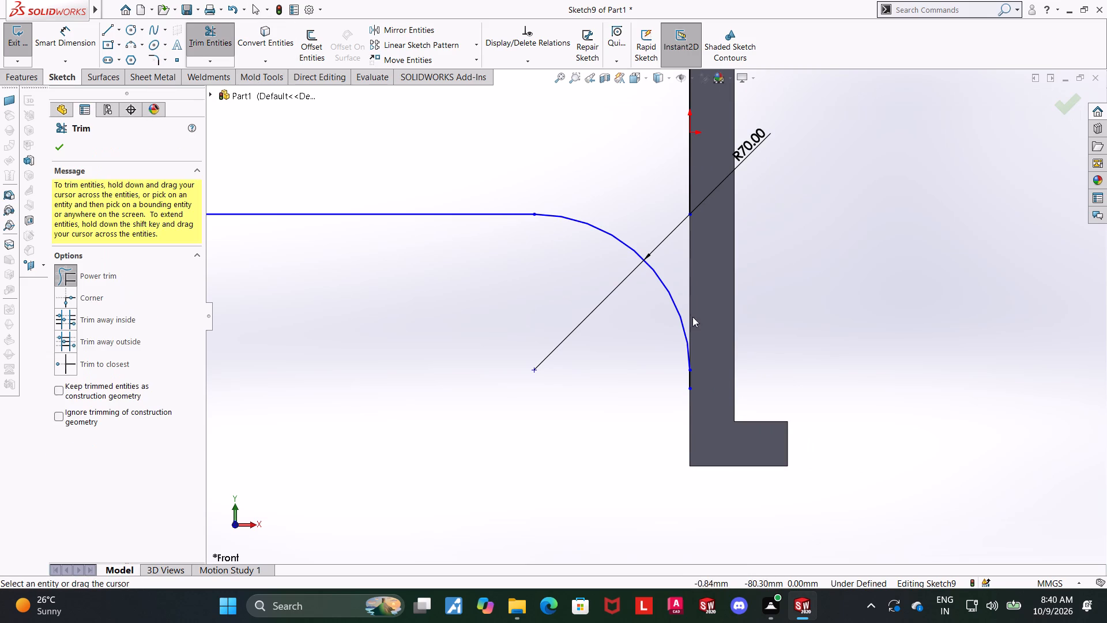
scroll(710, 335, up, 2)
scroll(702, 356, down, 5)
drag(638, 354, 616, 353)
scroll(627, 348, down, 3)
scroll(632, 354, up, 6)
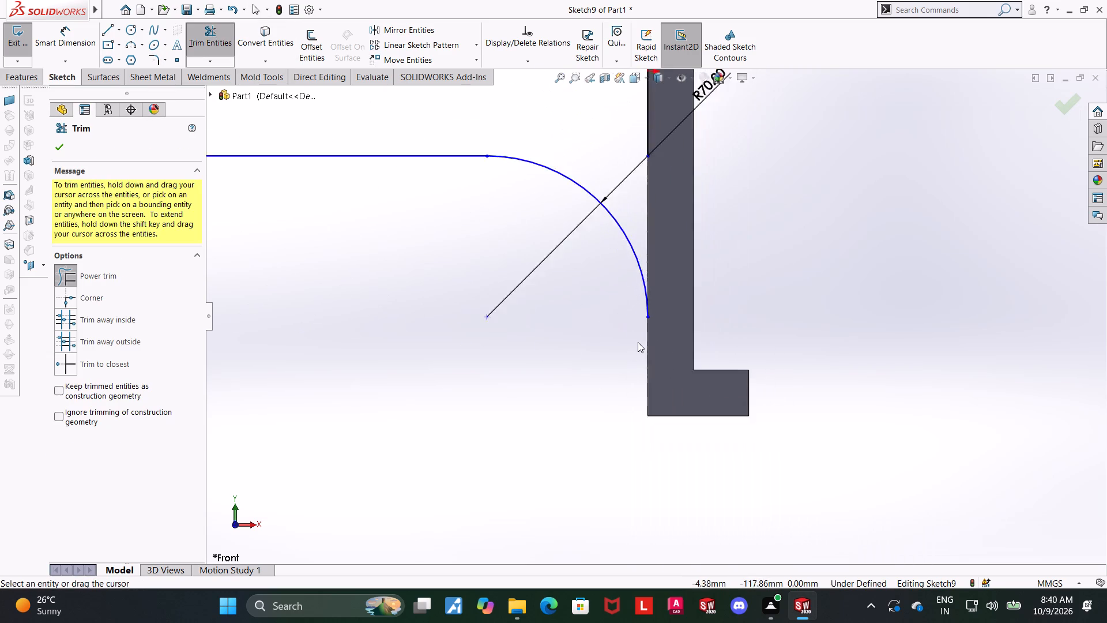
scroll(638, 342, up, 4)
scroll(670, 167, down, 4)
key(Escape)
Delete the coincident relation from the profile point on the channel face level with the bottom horizontal line.
click(632, 346)
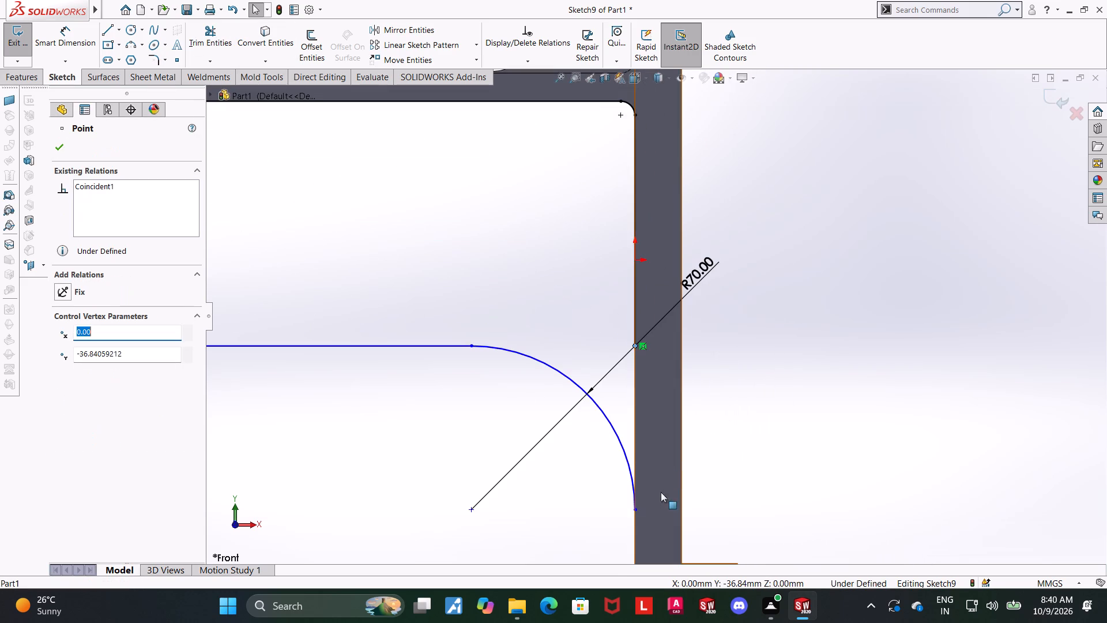
right_click(642, 346)
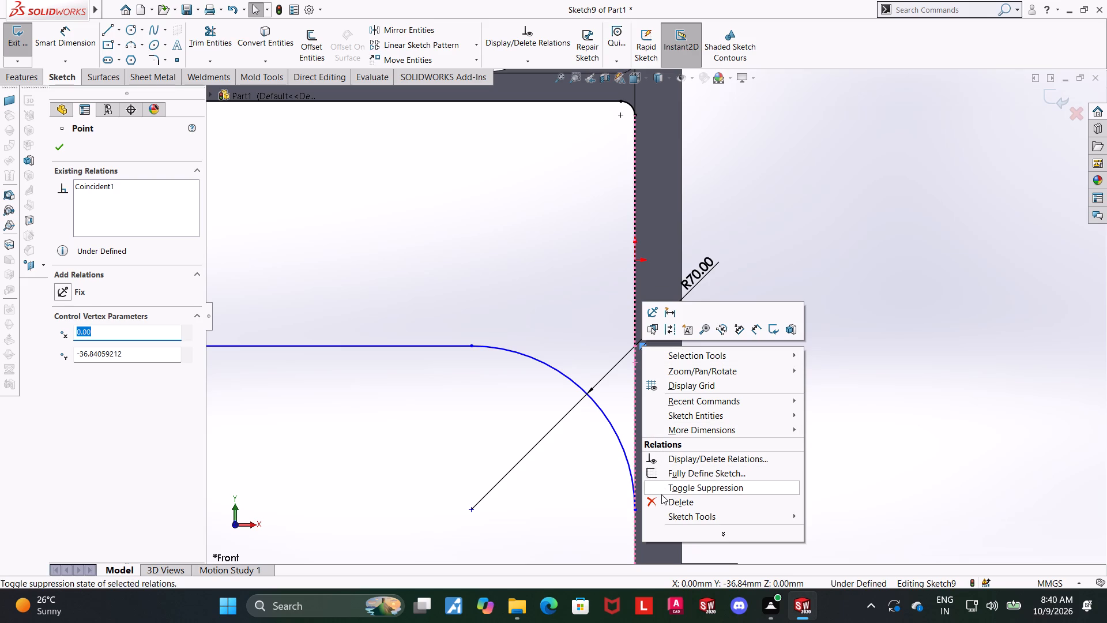
click(662, 499)
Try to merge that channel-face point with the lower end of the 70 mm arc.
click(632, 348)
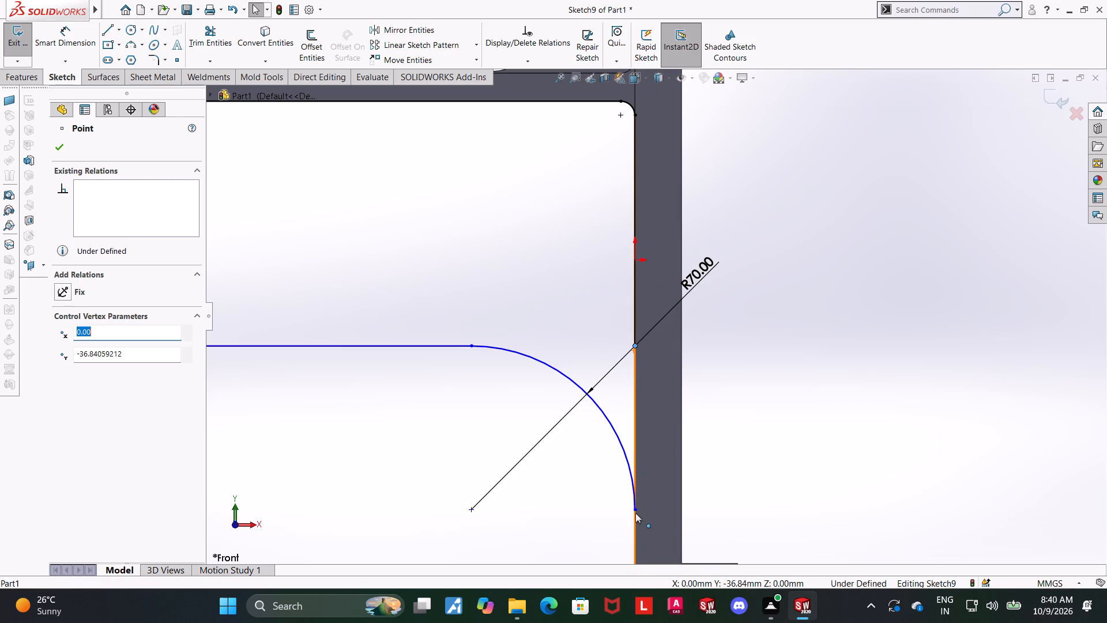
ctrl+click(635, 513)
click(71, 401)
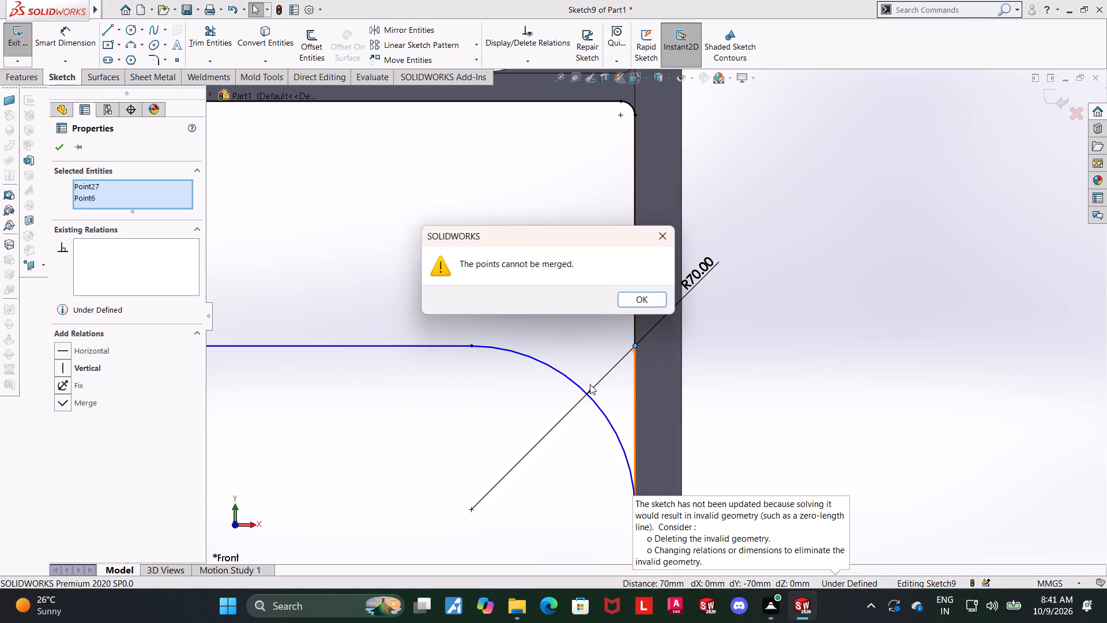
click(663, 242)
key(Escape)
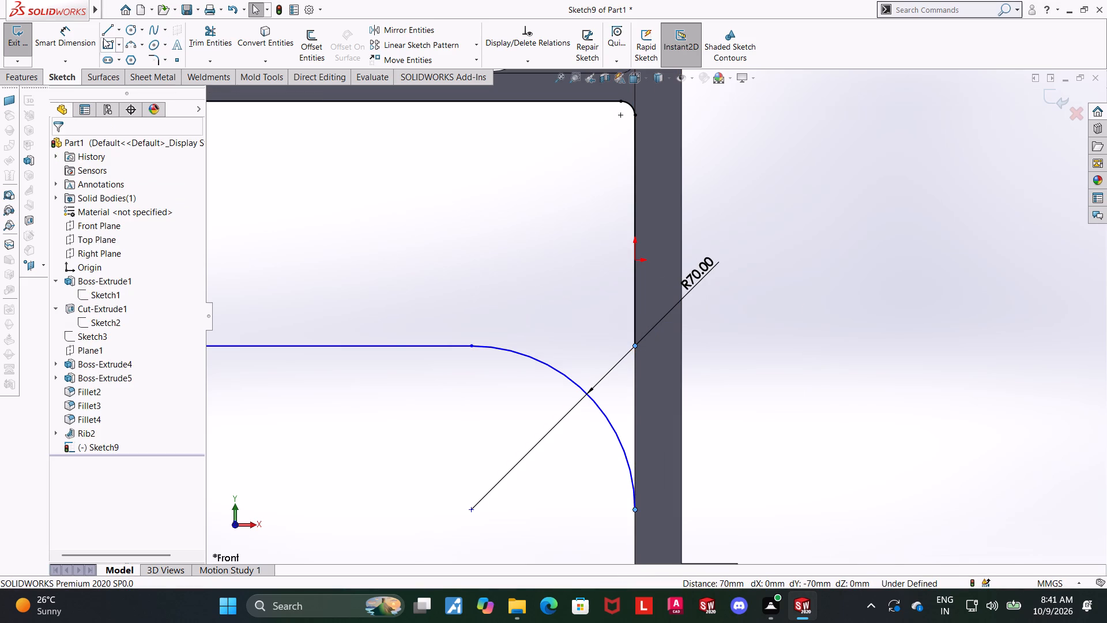
Sketch a vertical line about 70 mm long down the channel face from that point to the arc's lower end.
click(106, 29)
click(633, 345)
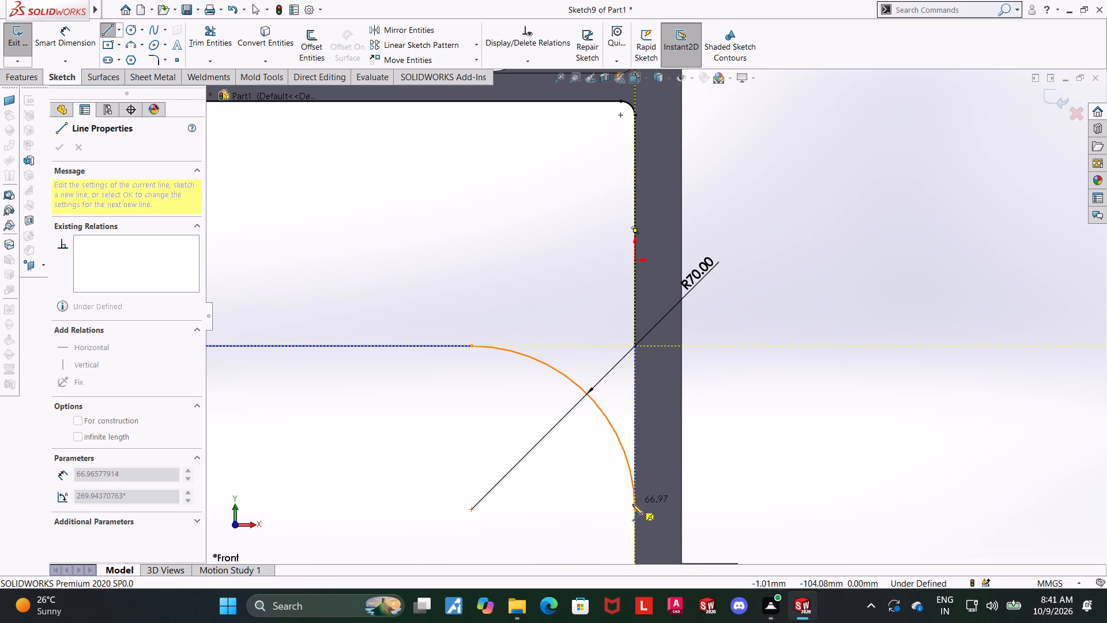
click(634, 513)
key(Escape)
key(Escape)
key(Escape)
Examine the sketched profile against the bracket in zoomed, rotated and isometric views.
scroll(748, 447, down, 4)
scroll(752, 443, up, 9)
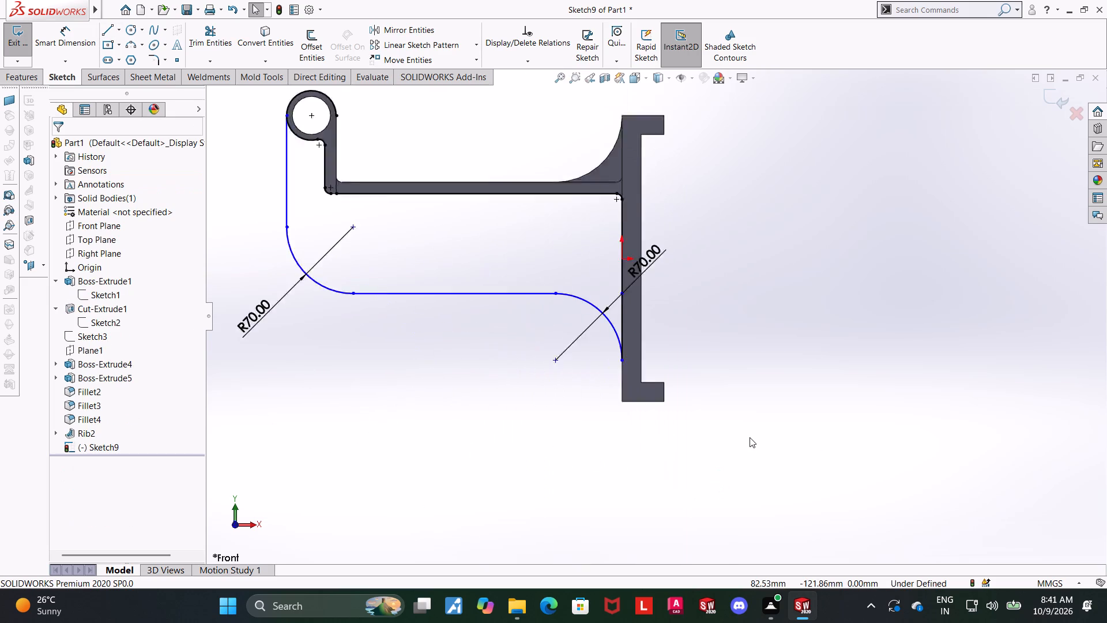
scroll(750, 437, up, 1)
scroll(597, 202, down, 1)
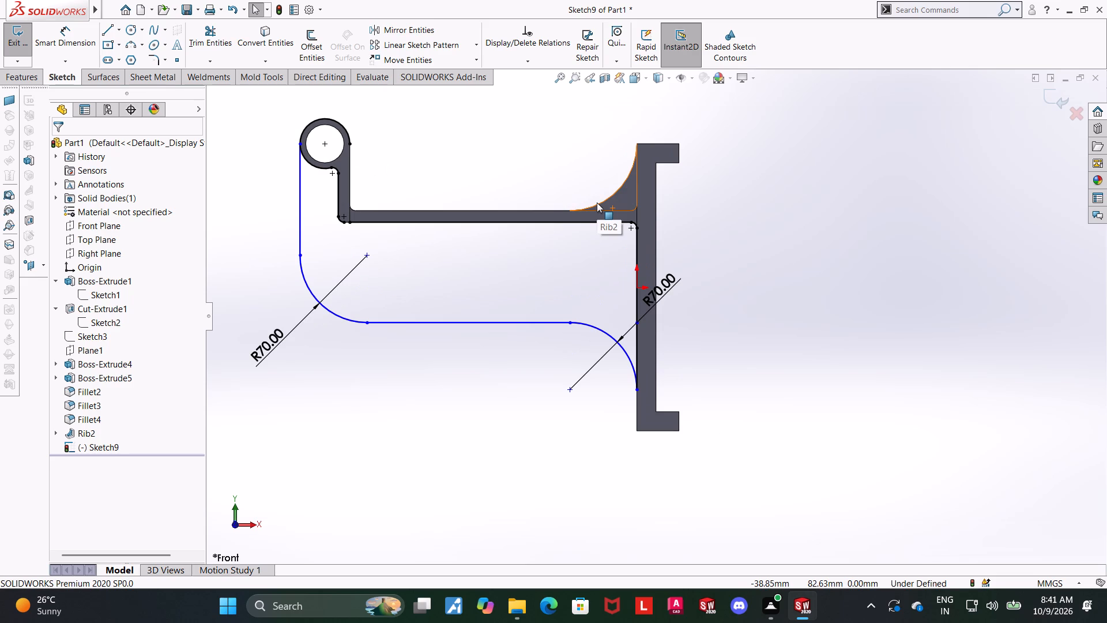
scroll(585, 268, up, 2)
middle_drag(585, 269, 607, 300)
key(Escape)
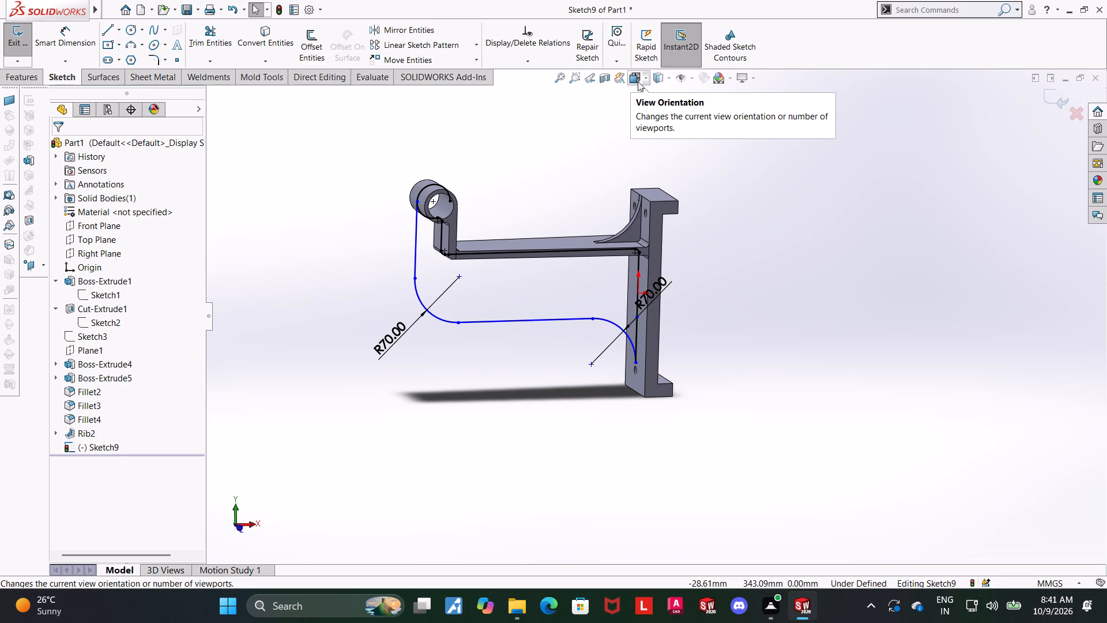
click(638, 81)
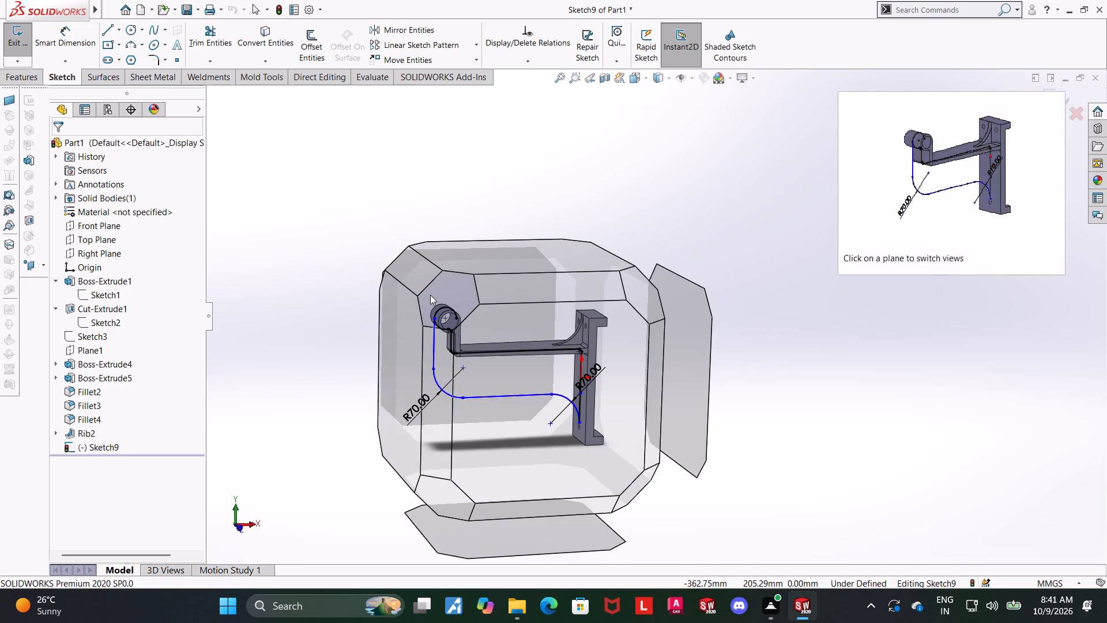
click(430, 295)
scroll(814, 286, down, 1)
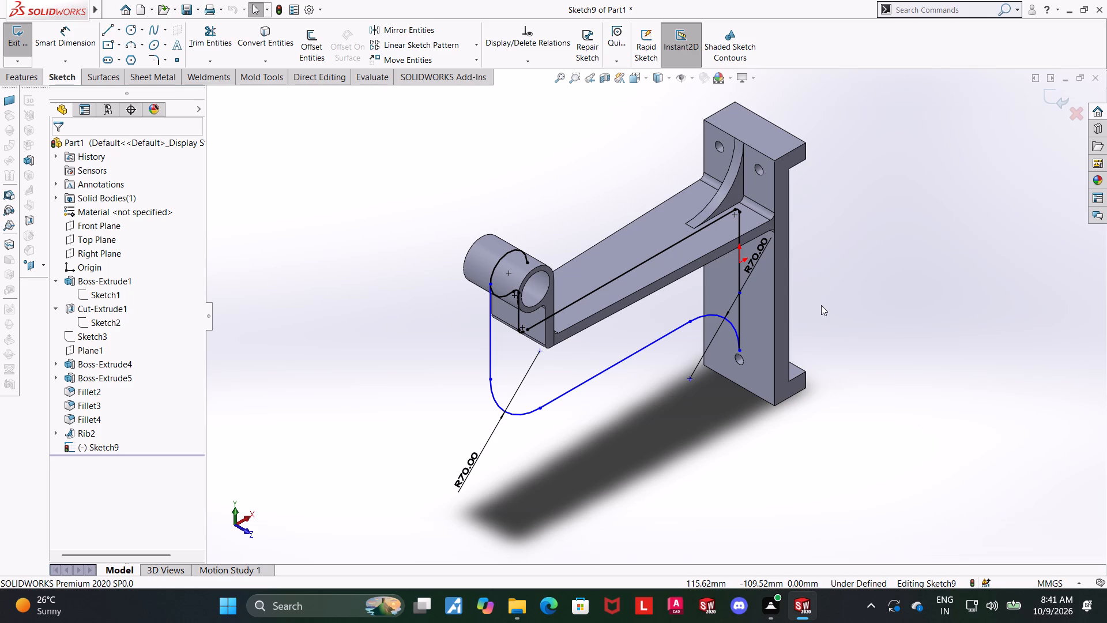
key(Escape)
middle_drag(672, 386, 673, 378)
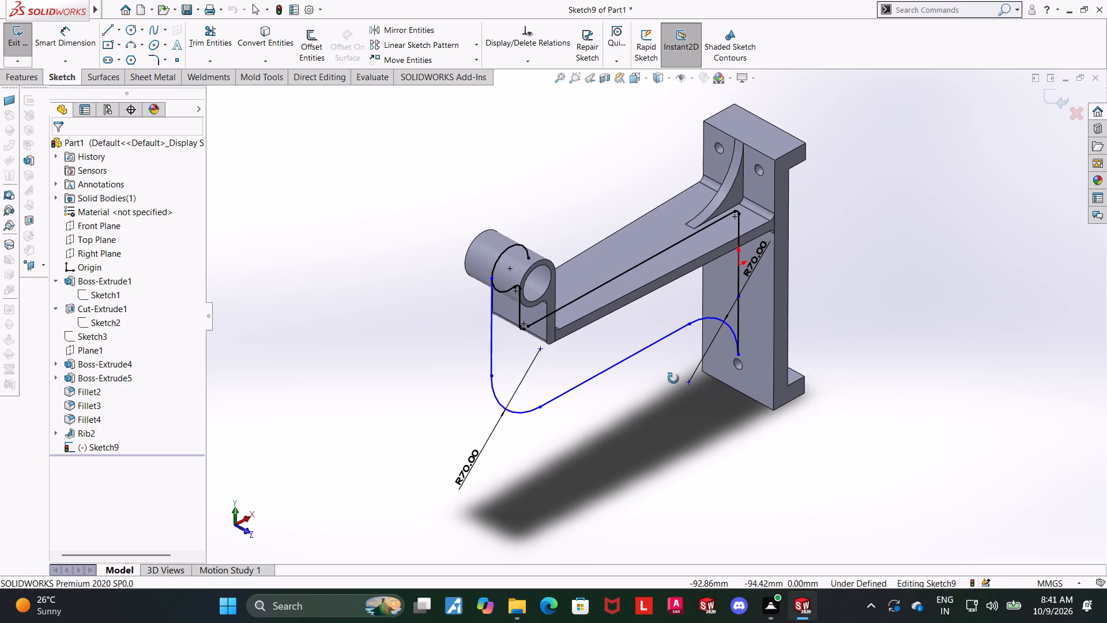
middle_drag(673, 378, 668, 362)
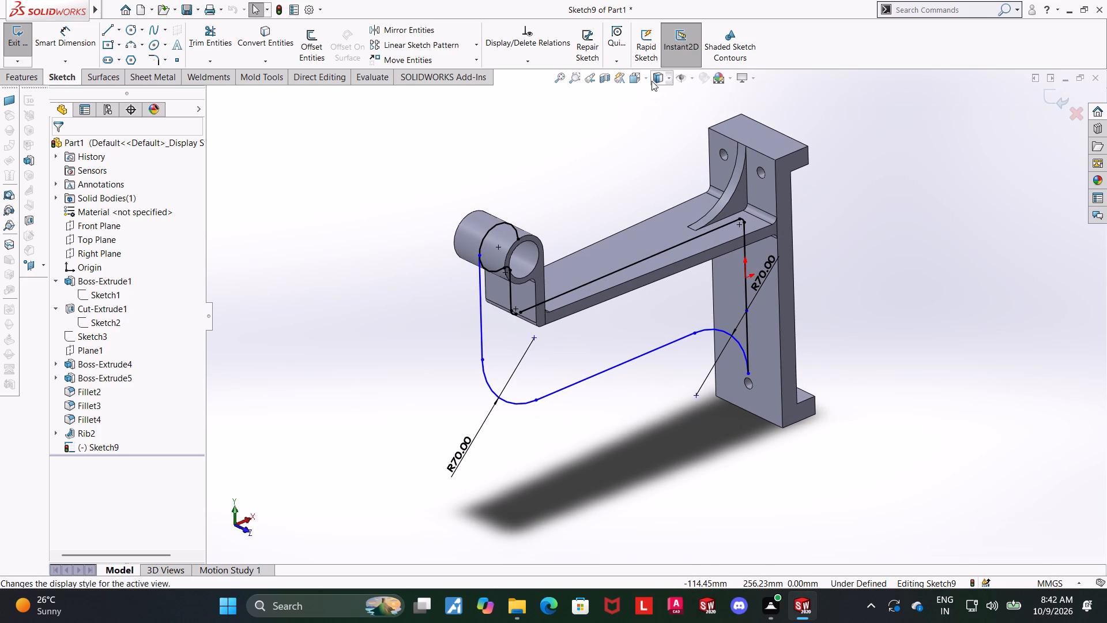
In the front view, dimension the bottom horizontal line at 120 mm above the channel's lowest edge.
click(634, 78)
click(563, 414)
click(50, 25)
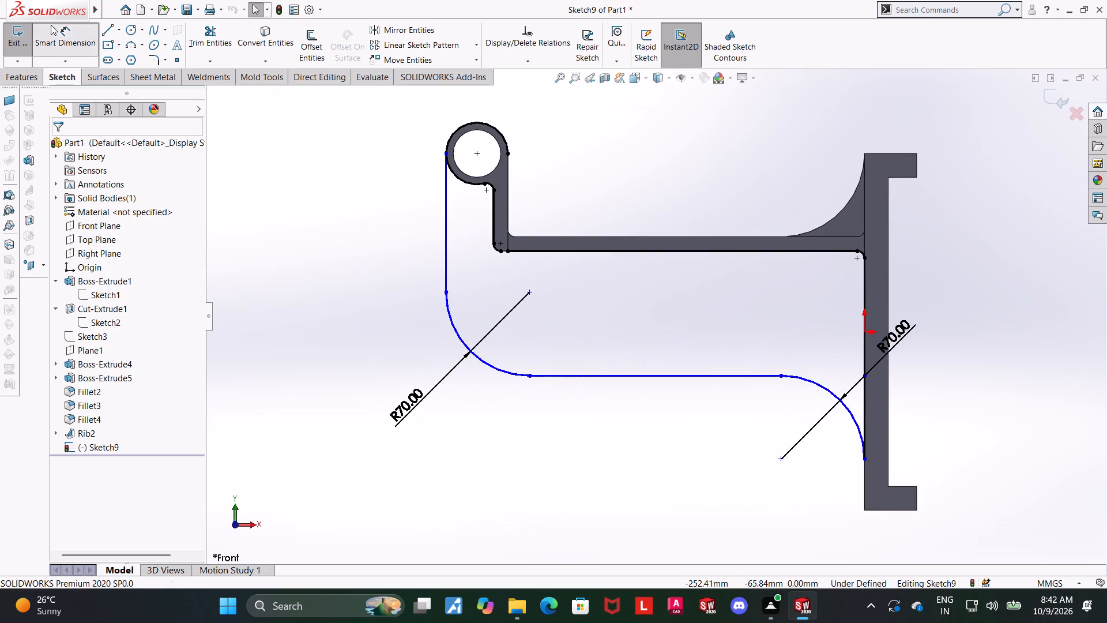
click(678, 376)
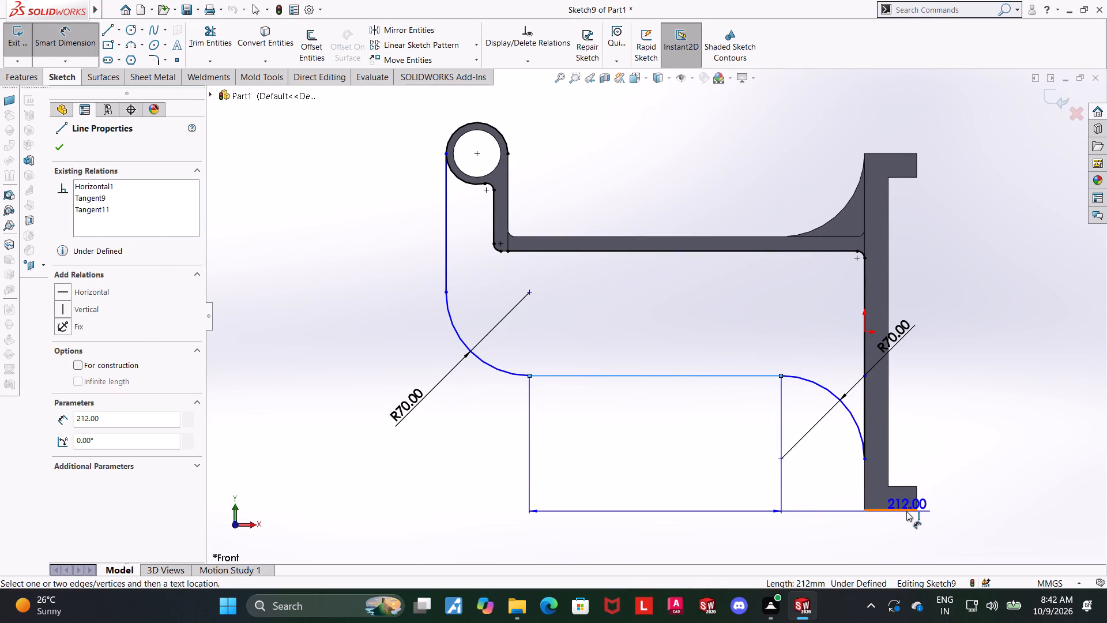
click(906, 511)
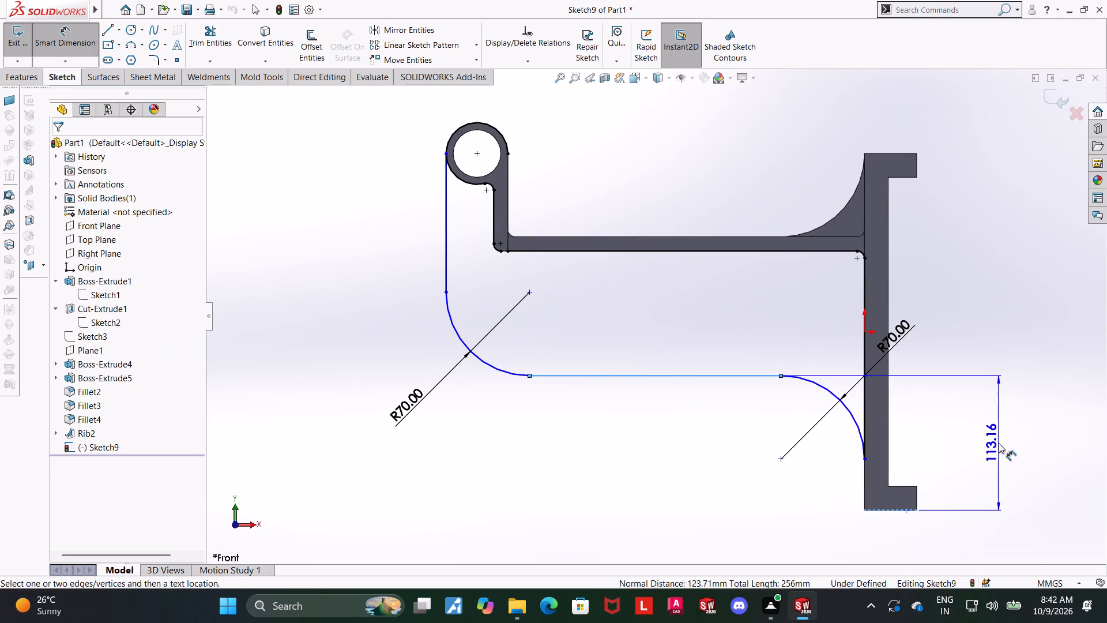
click(999, 443)
text(120)
key(Return)
key(Escape)
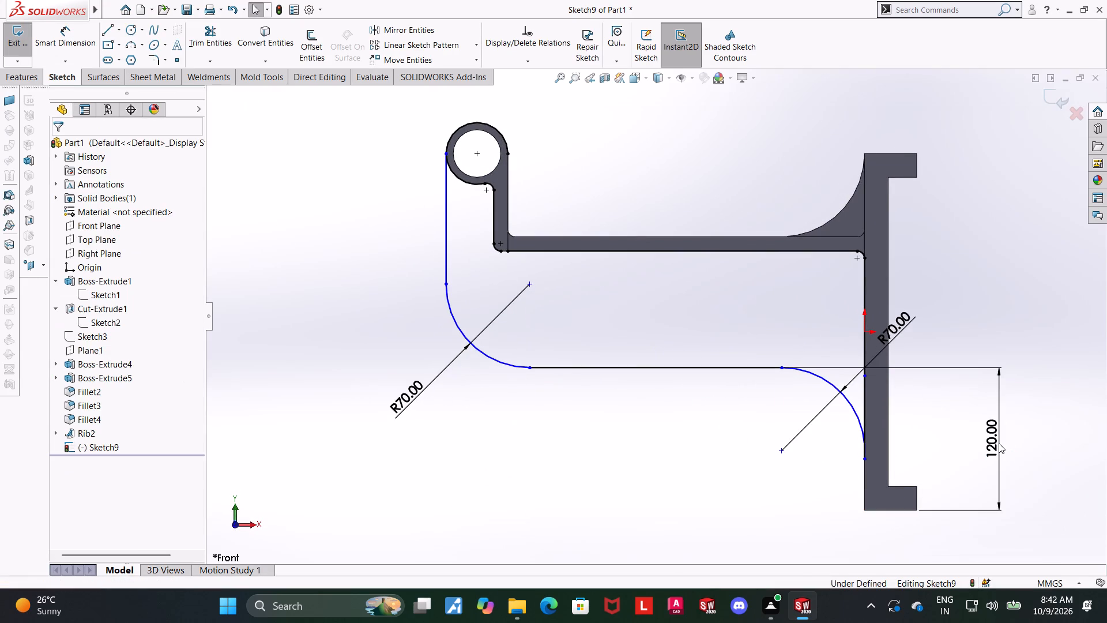
key(Escape)
key(Escape)
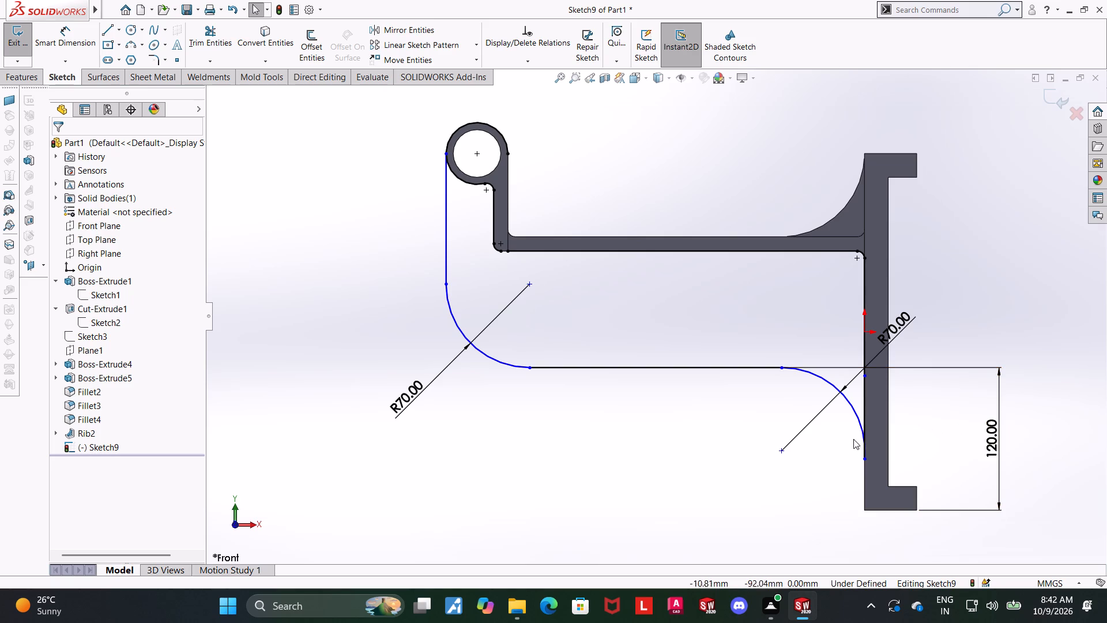
Make the 70 mm arc beside the channel tangent to the short vertical line on the channel face.
click(863, 426)
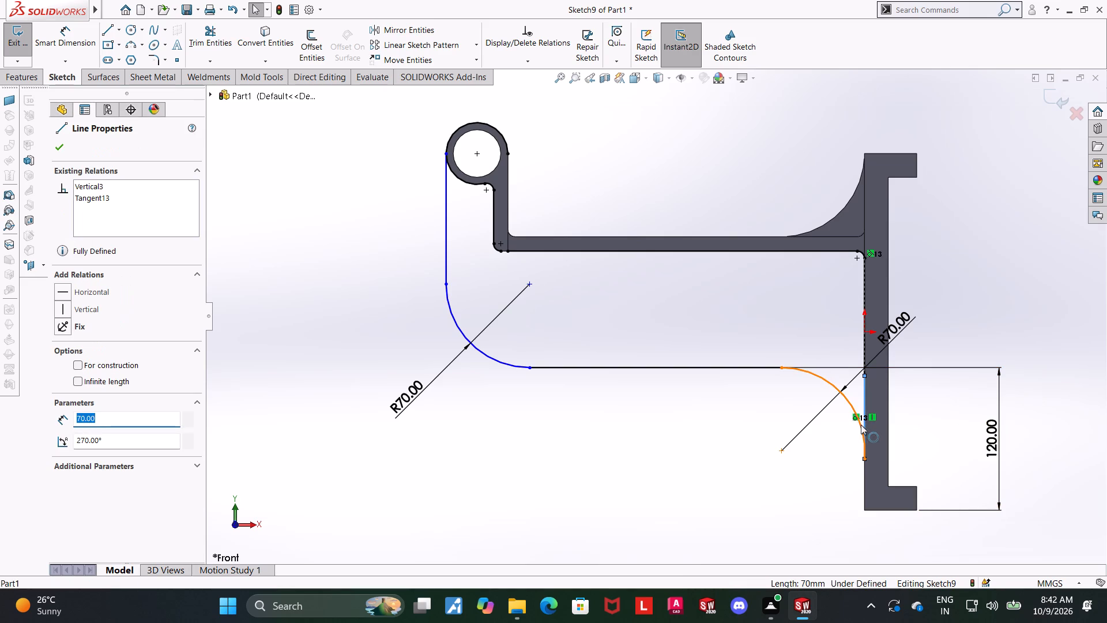
ctrl+click(845, 403)
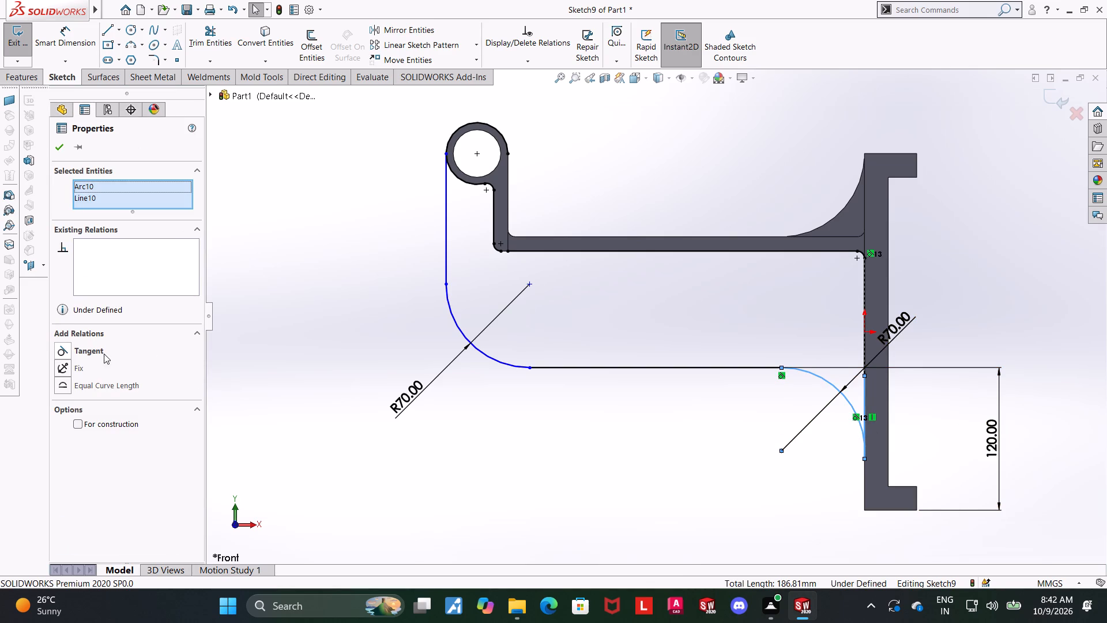
click(67, 349)
click(620, 419)
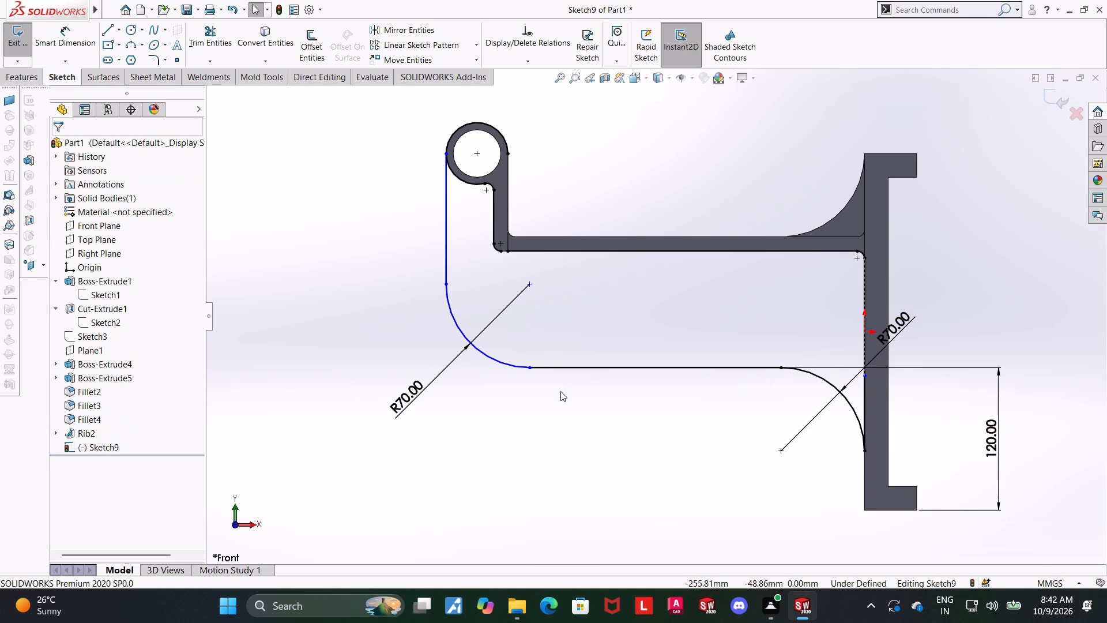
Check the sketch relations between the outer 70 mm arc, the bottom horizontal line and the outer vertical line.
click(512, 367)
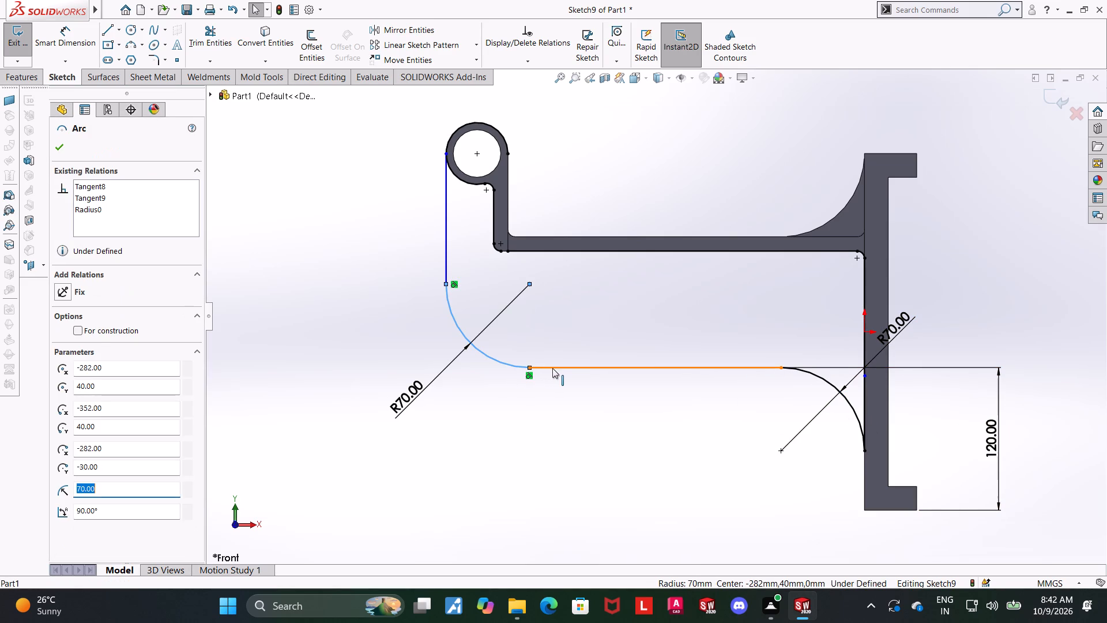
ctrl+click(555, 368)
key(Escape)
key(Escape)
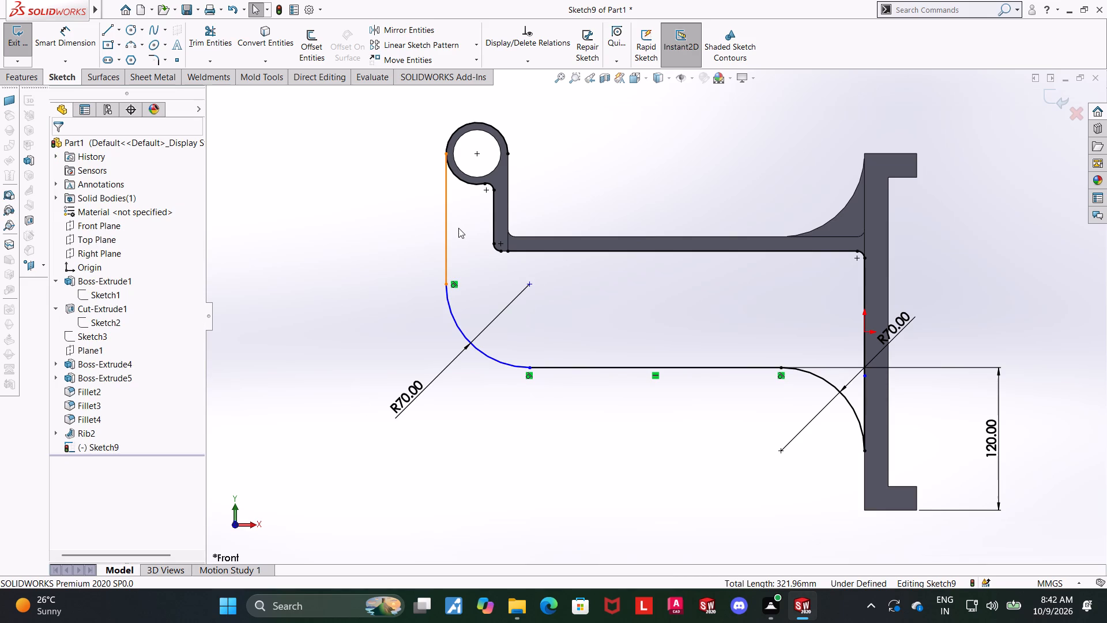
click(449, 228)
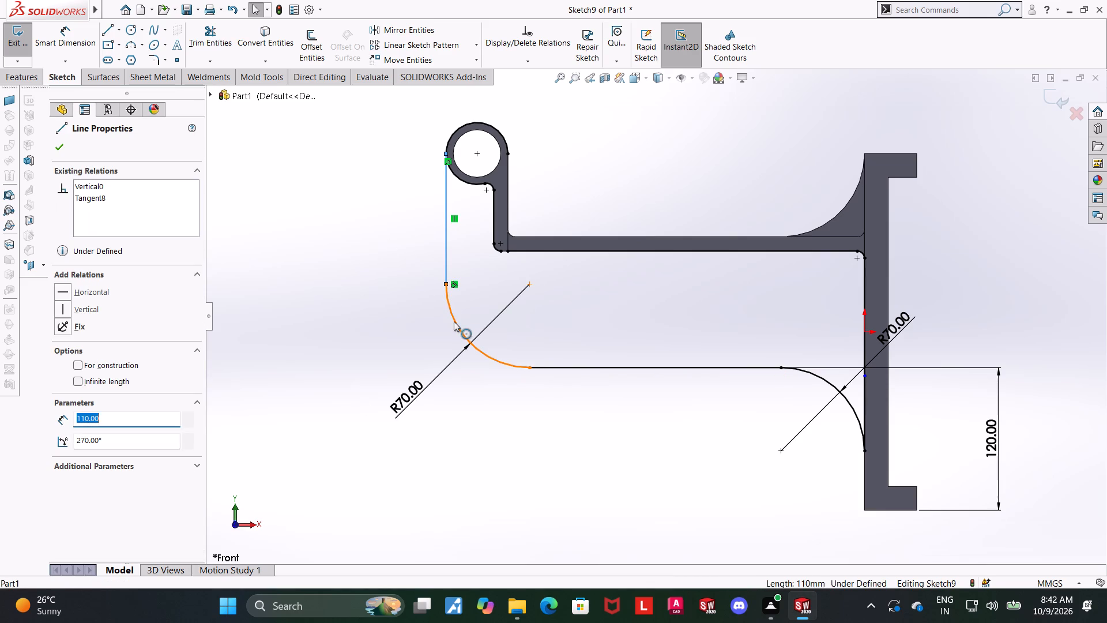
ctrl+click(454, 321)
key(Escape)
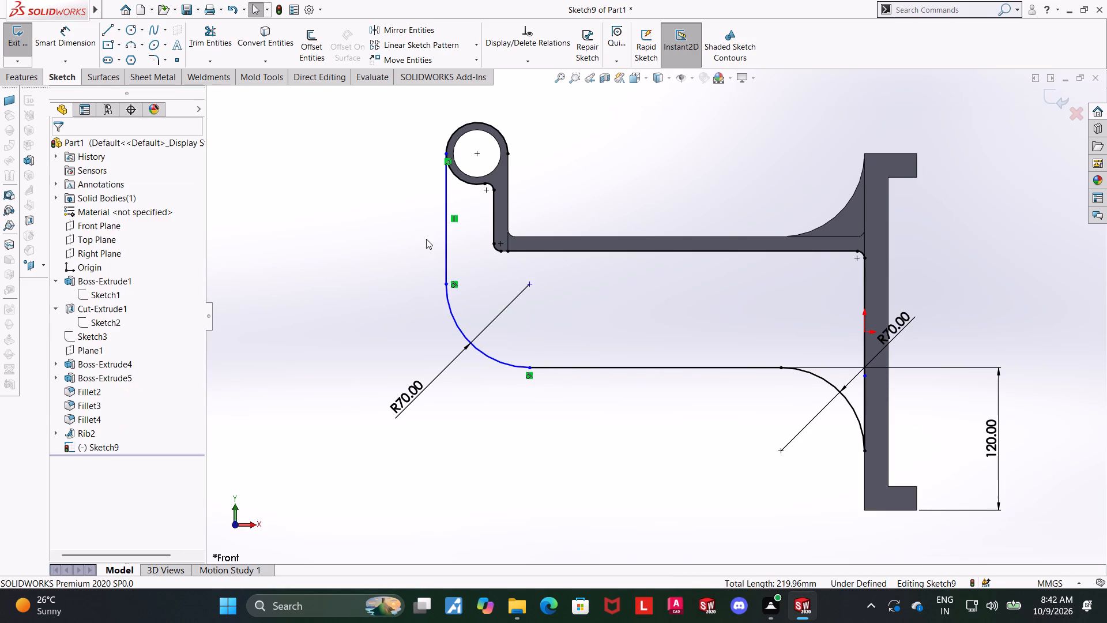
click(426, 239)
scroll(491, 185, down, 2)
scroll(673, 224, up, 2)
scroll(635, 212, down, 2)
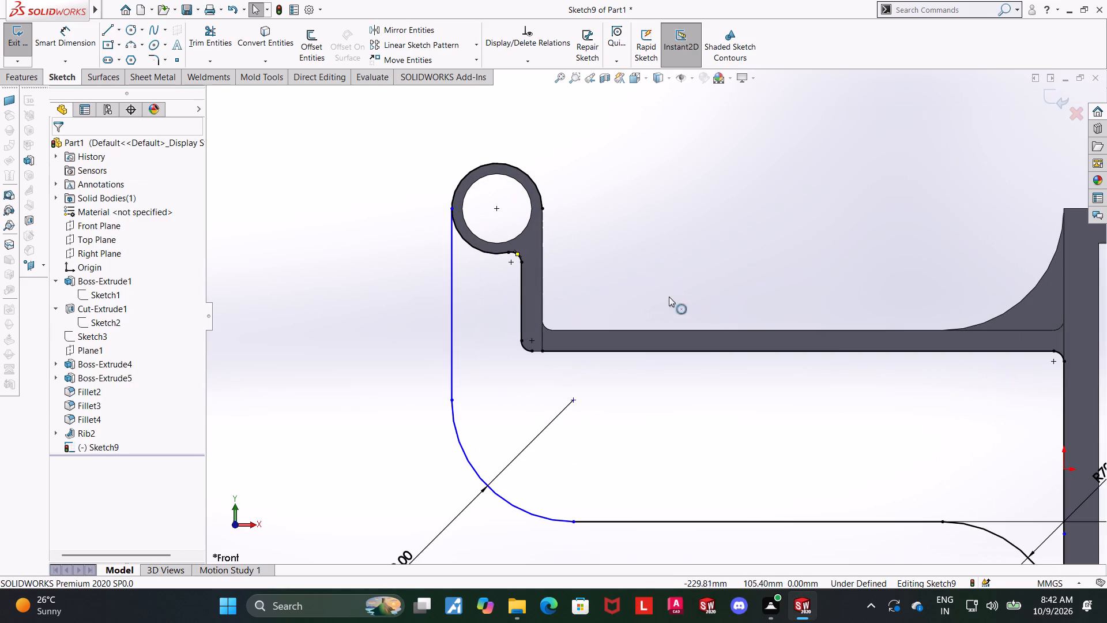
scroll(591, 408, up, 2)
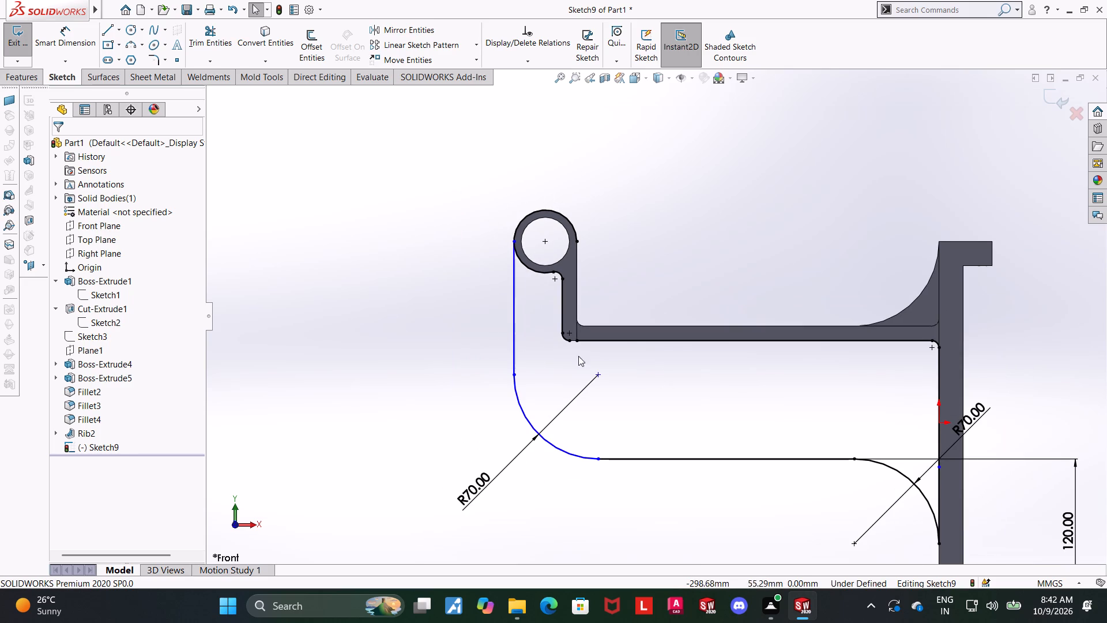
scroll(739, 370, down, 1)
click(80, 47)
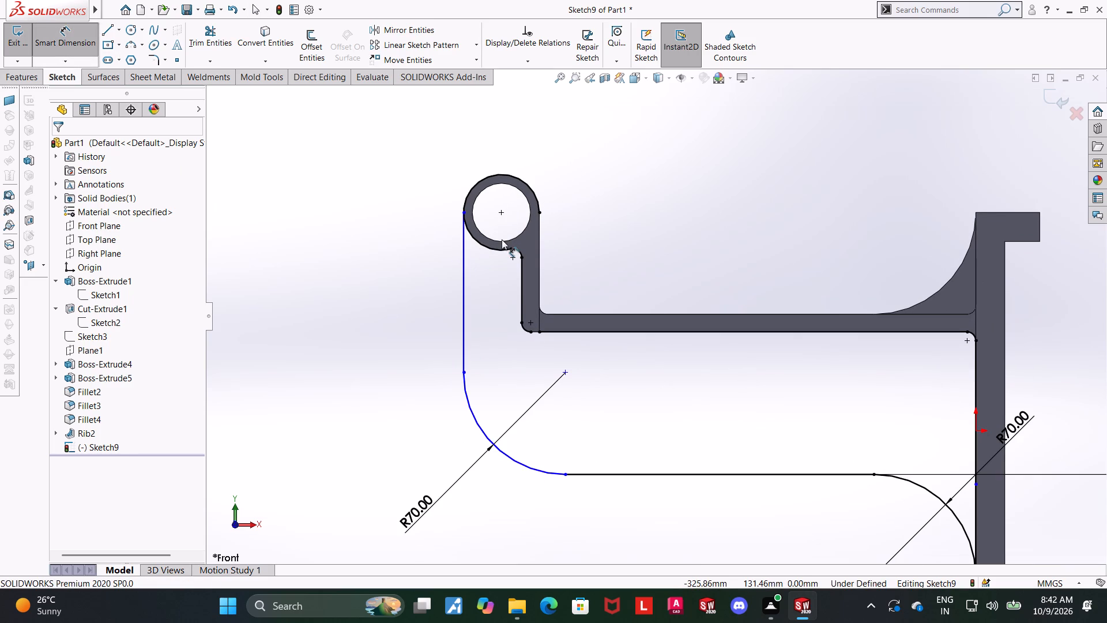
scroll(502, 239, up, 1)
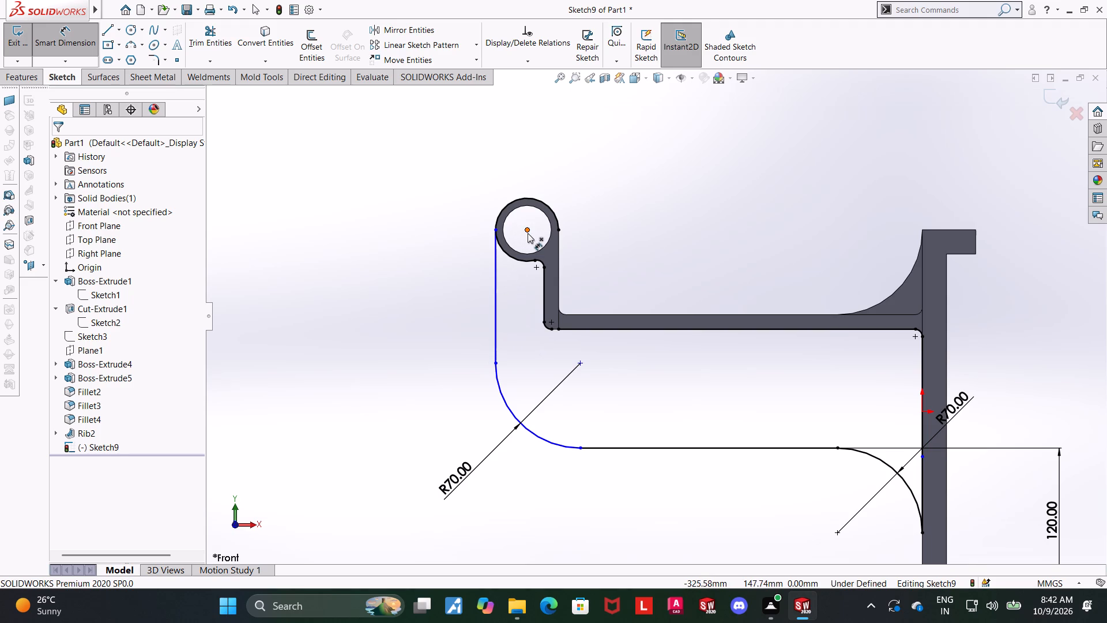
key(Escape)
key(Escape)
Make the outer vertical line tangent to the arc around the ring.
click(496, 242)
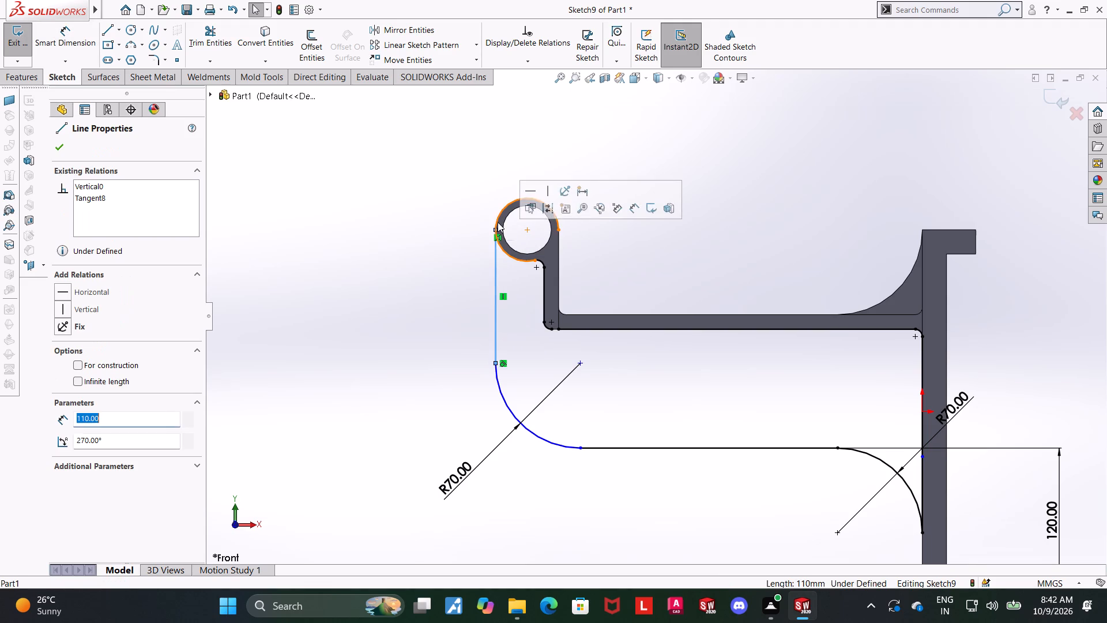
ctrl+click(498, 219)
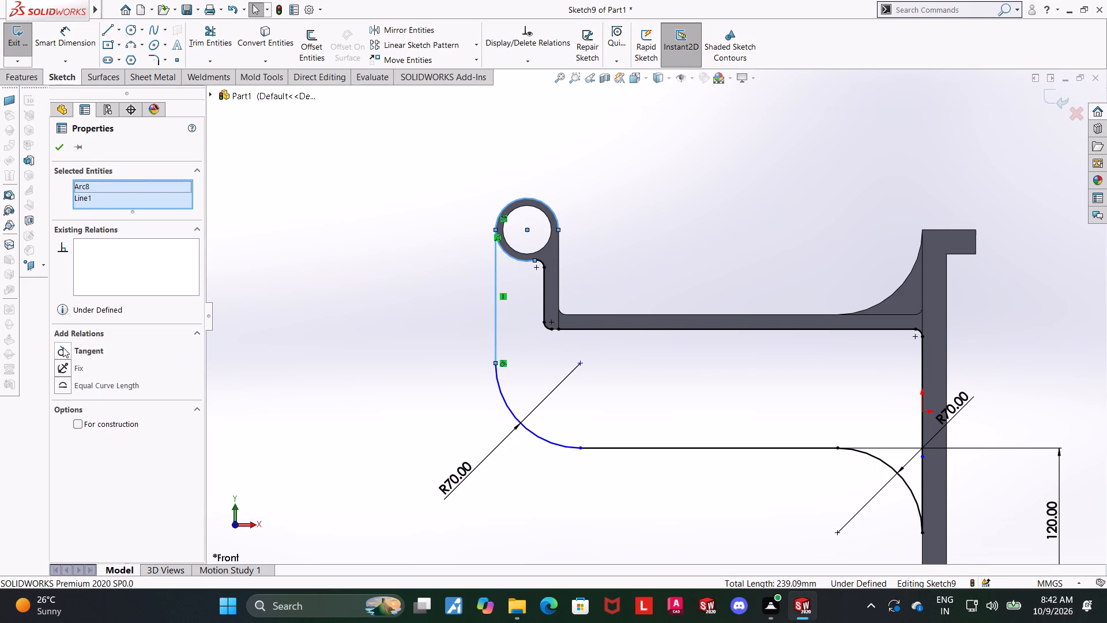
click(63, 347)
key(Escape)
key(Escape)
Trim away the upper portion of the ring's outer arc, keeping the lower part between the vertical line and the upright.
scroll(571, 234, down, 3)
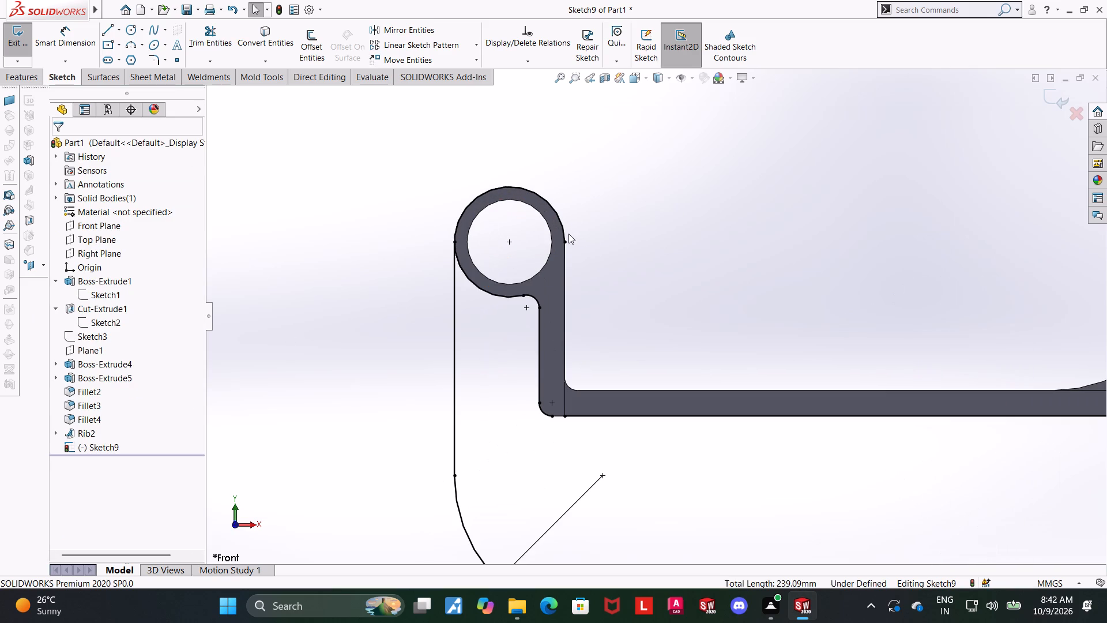
click(199, 44)
drag(529, 192, 528, 144)
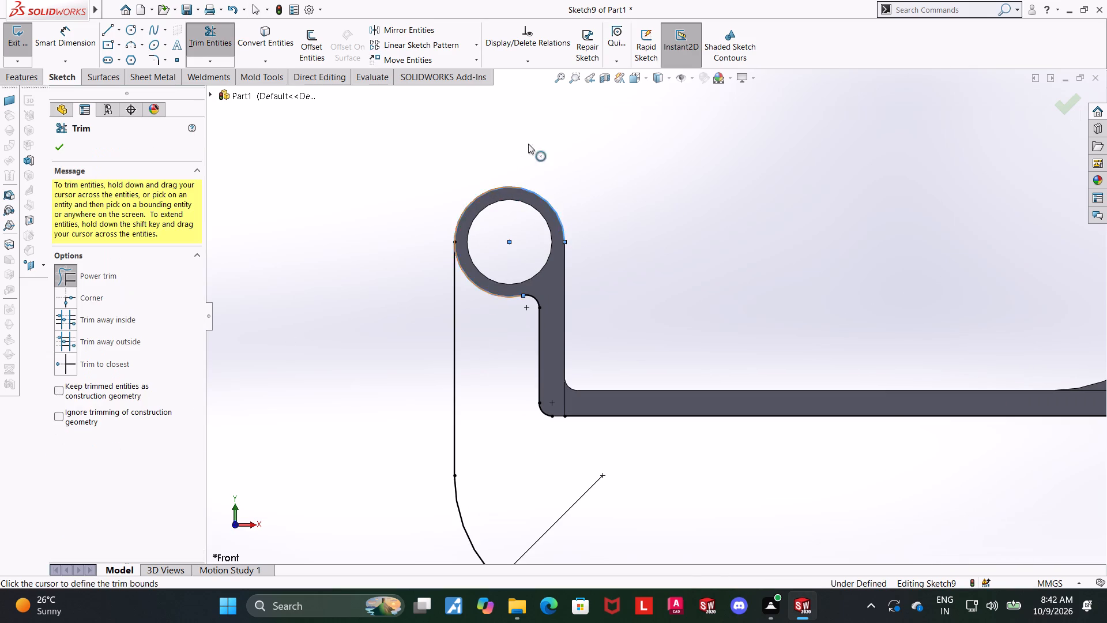
drag(528, 144, 528, 143)
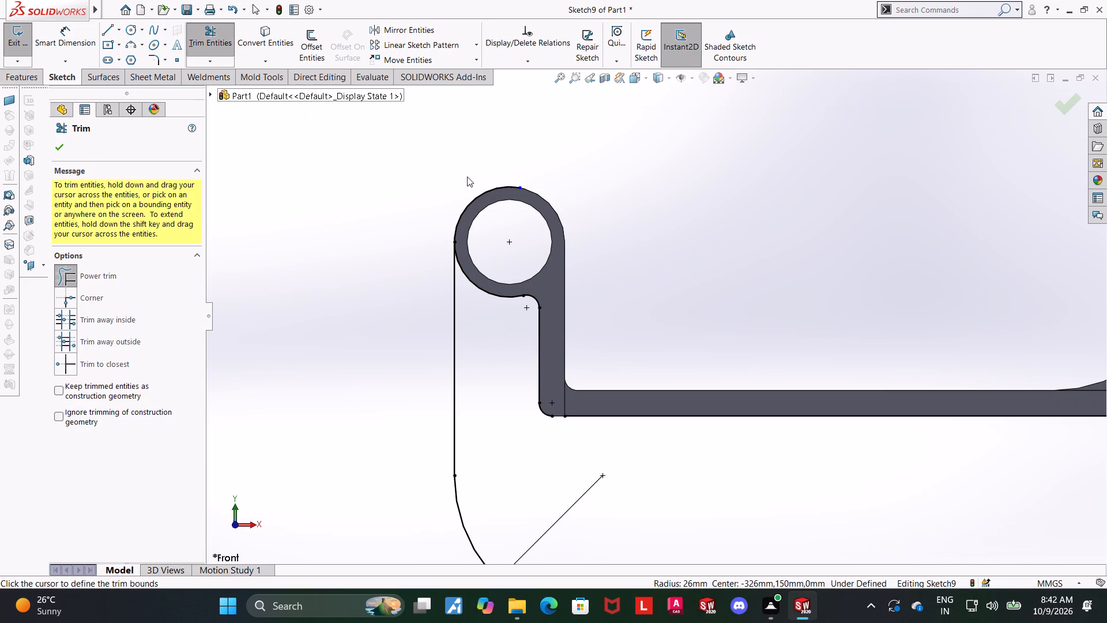
drag(483, 204, 441, 135)
key(Escape)
key(Escape)
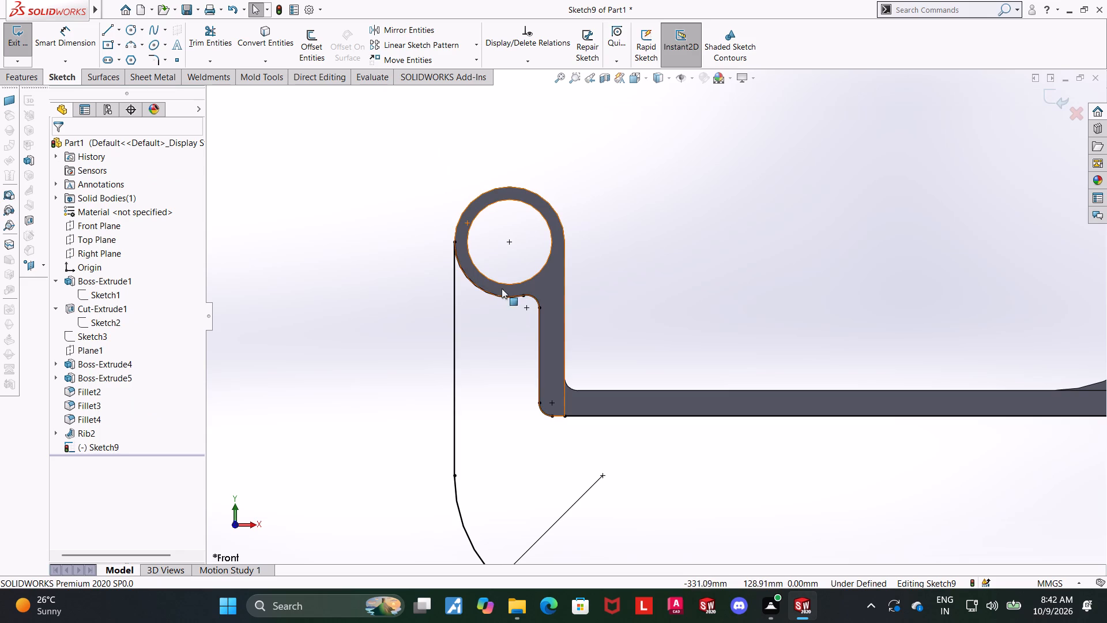
Examine the trimmed profile against the bracket in rotated and front views, including the corner at the upright's base.
scroll(515, 326, up, 4)
middle_drag(556, 406, 573, 423)
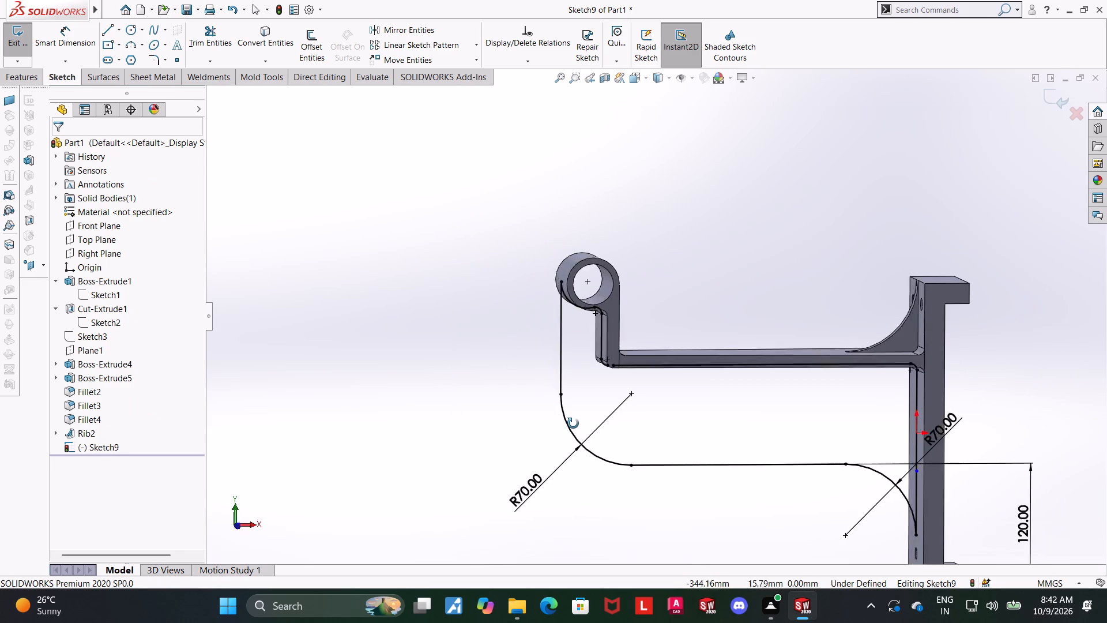
middle_drag(573, 423, 579, 425)
scroll(694, 419, up, 3)
scroll(859, 375, down, 2)
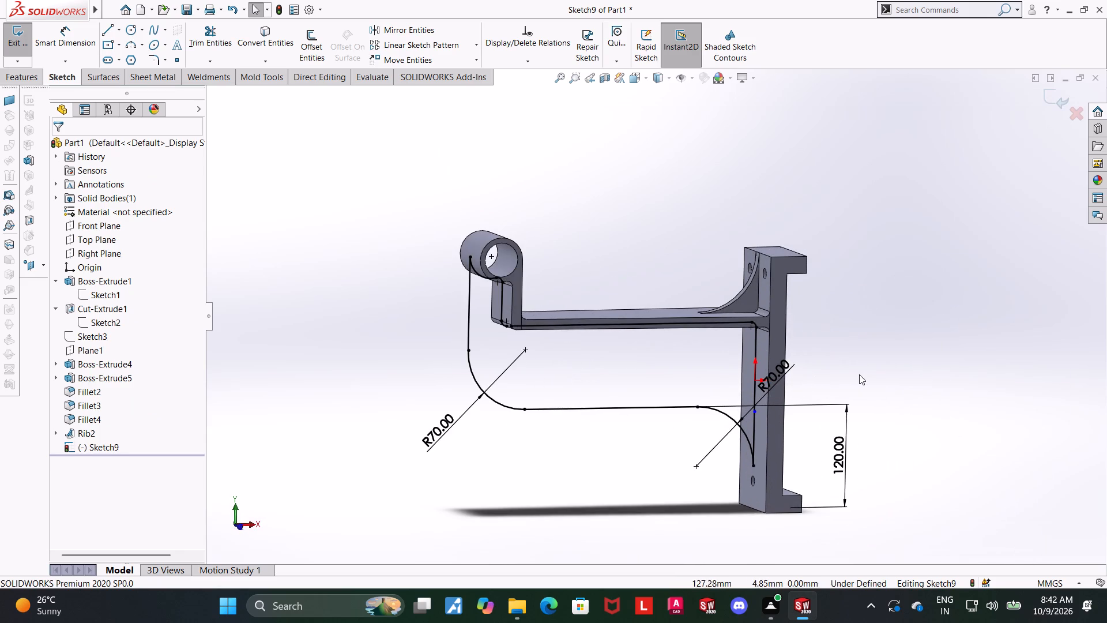
middle_drag(726, 385, 716, 386)
scroll(773, 414, down, 4)
scroll(629, 260, up, 2)
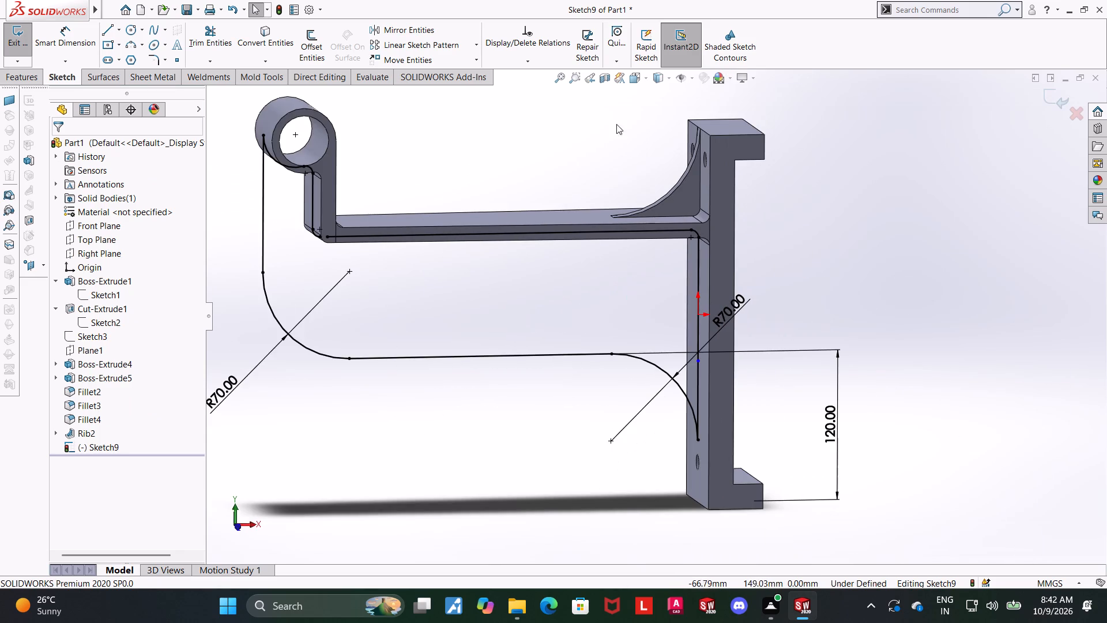
click(638, 77)
click(574, 424)
scroll(801, 388, down, 1)
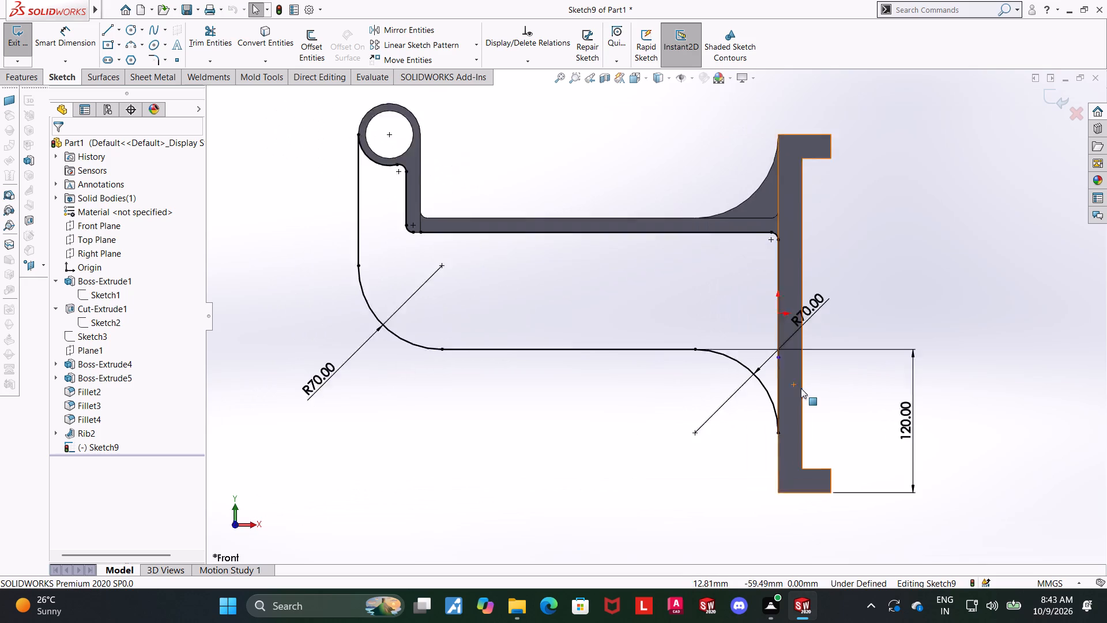
scroll(801, 388, down, 2)
scroll(744, 343, down, 4)
scroll(727, 289, up, 5)
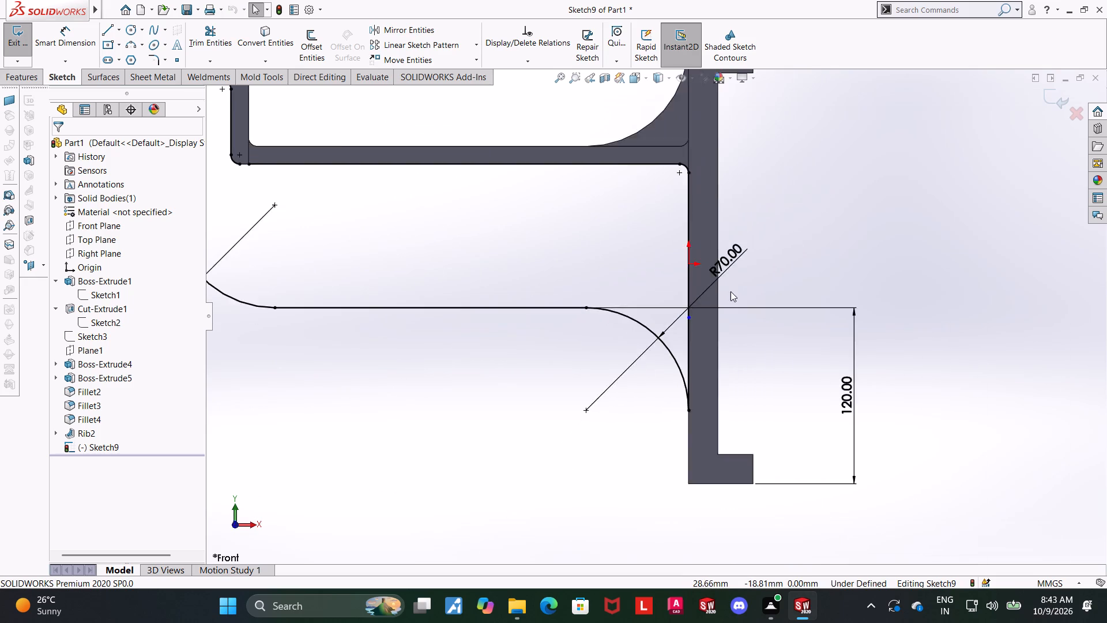
scroll(731, 291, up, 5)
scroll(582, 212, down, 3)
scroll(416, 305, up, 3)
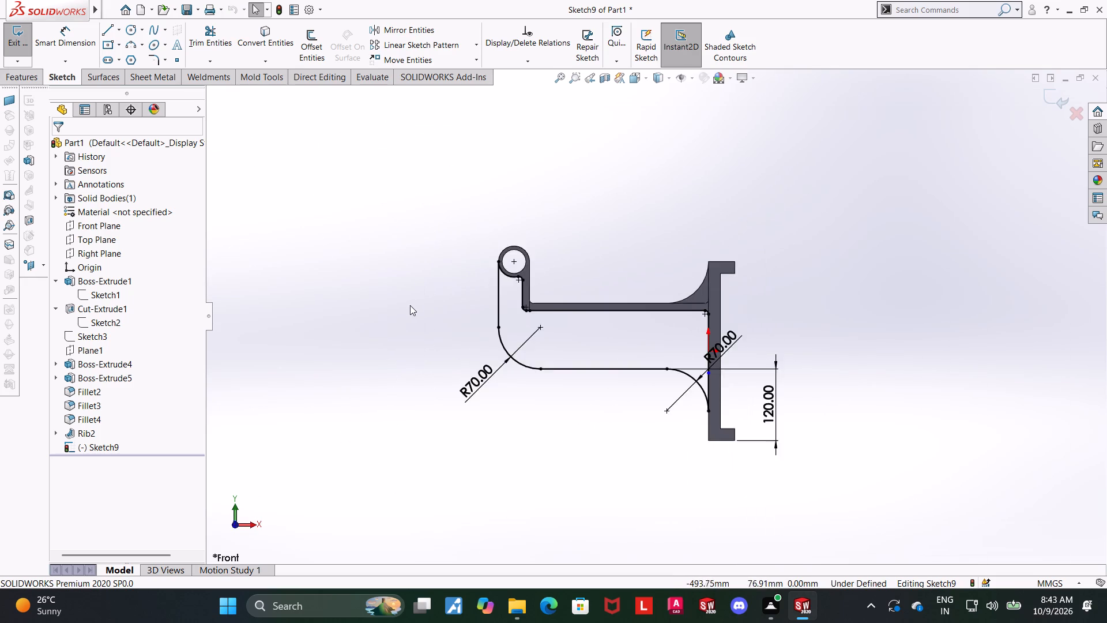
scroll(422, 298, down, 1)
middle_drag(597, 277, 630, 357)
scroll(615, 301, down, 9)
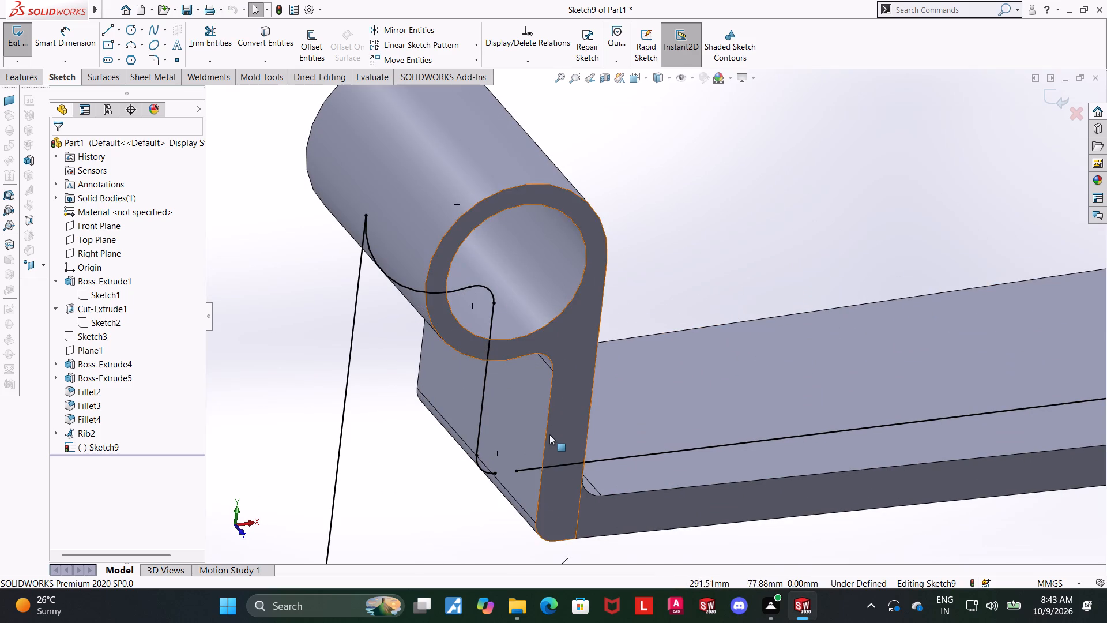
click(632, 83)
click(581, 403)
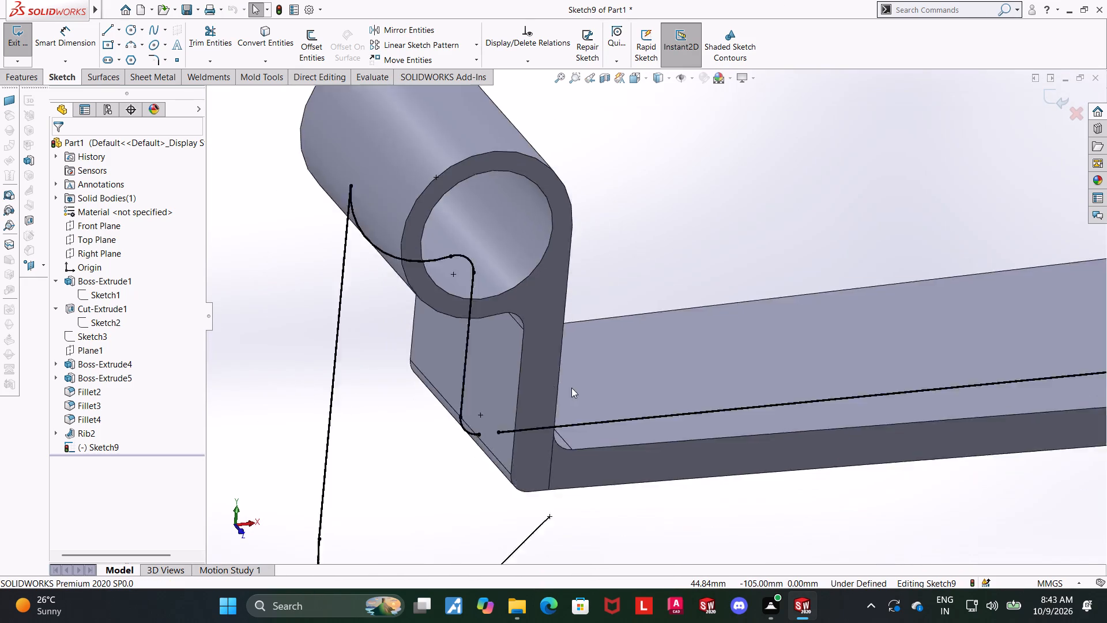
scroll(494, 252, down, 4)
scroll(537, 292, down, 5)
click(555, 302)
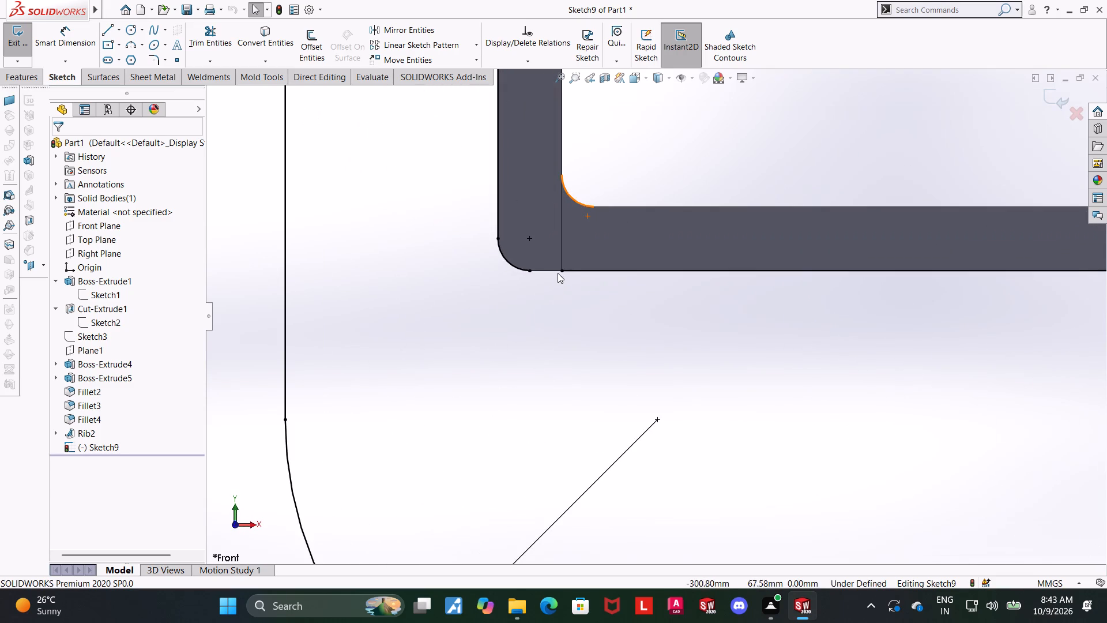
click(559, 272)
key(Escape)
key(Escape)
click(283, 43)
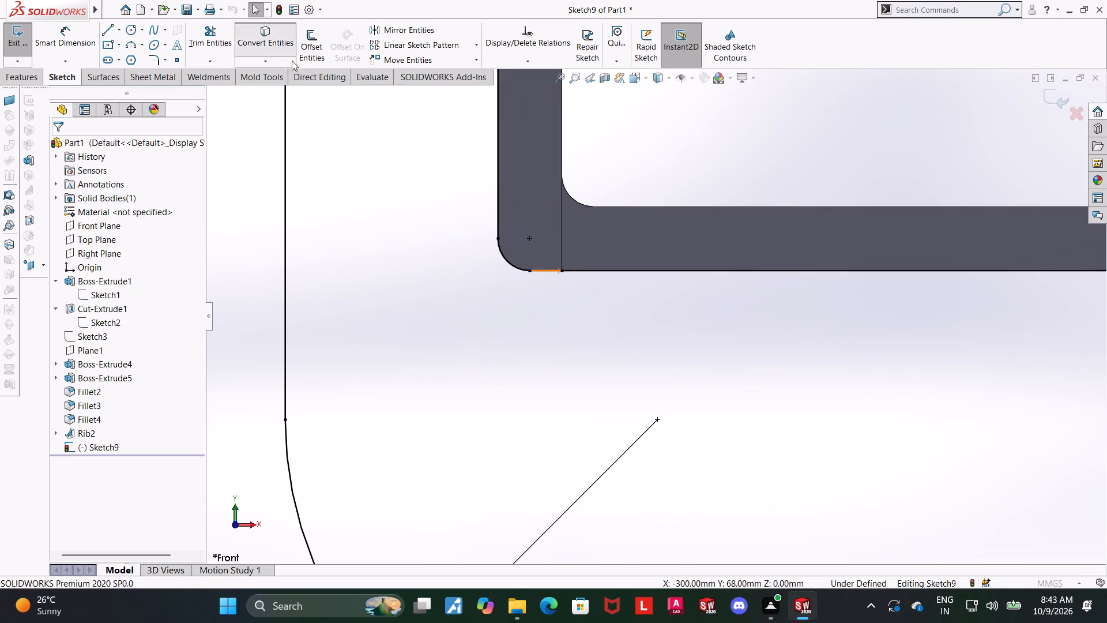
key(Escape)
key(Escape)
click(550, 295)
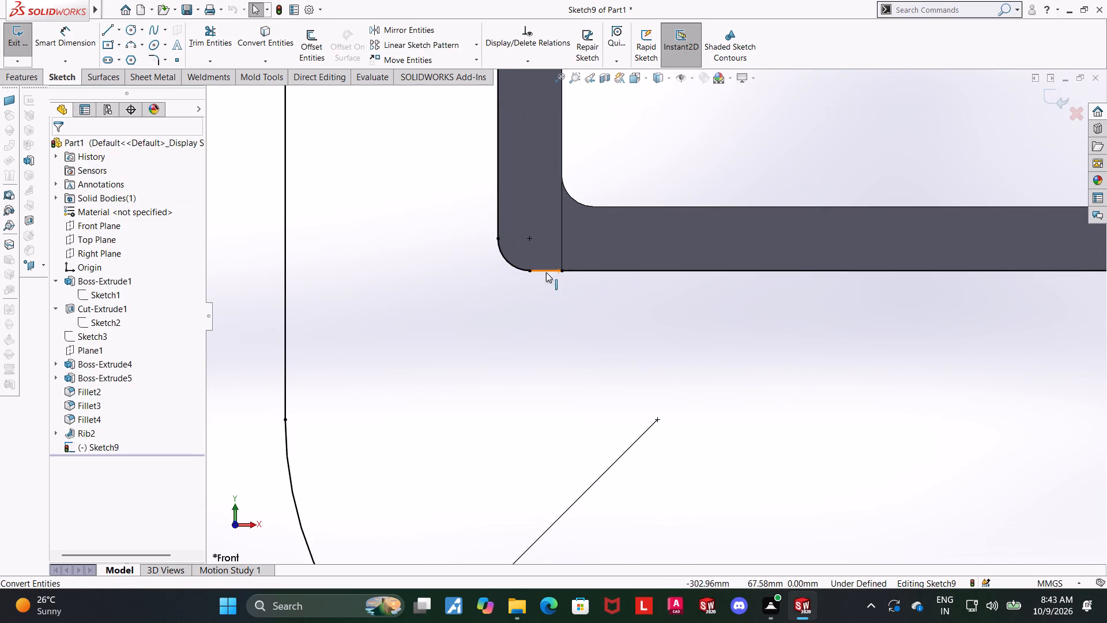
Convert the short horizontal bottom edge of the upright, beside its rounded corner, into a sketch line.
click(263, 42)
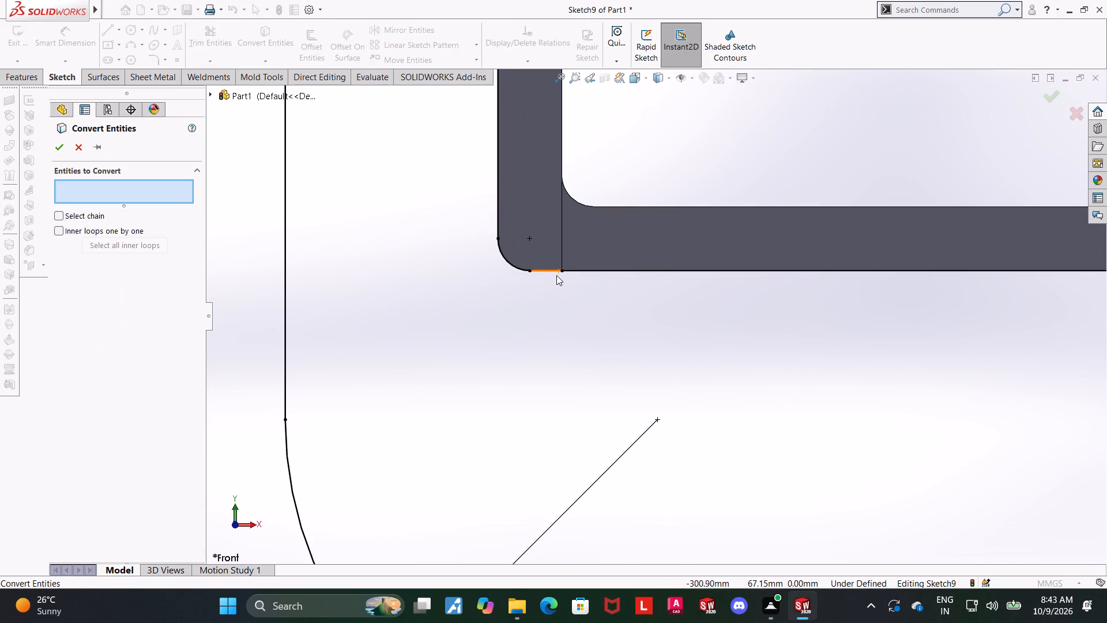
click(551, 268)
right_click(74, 186)
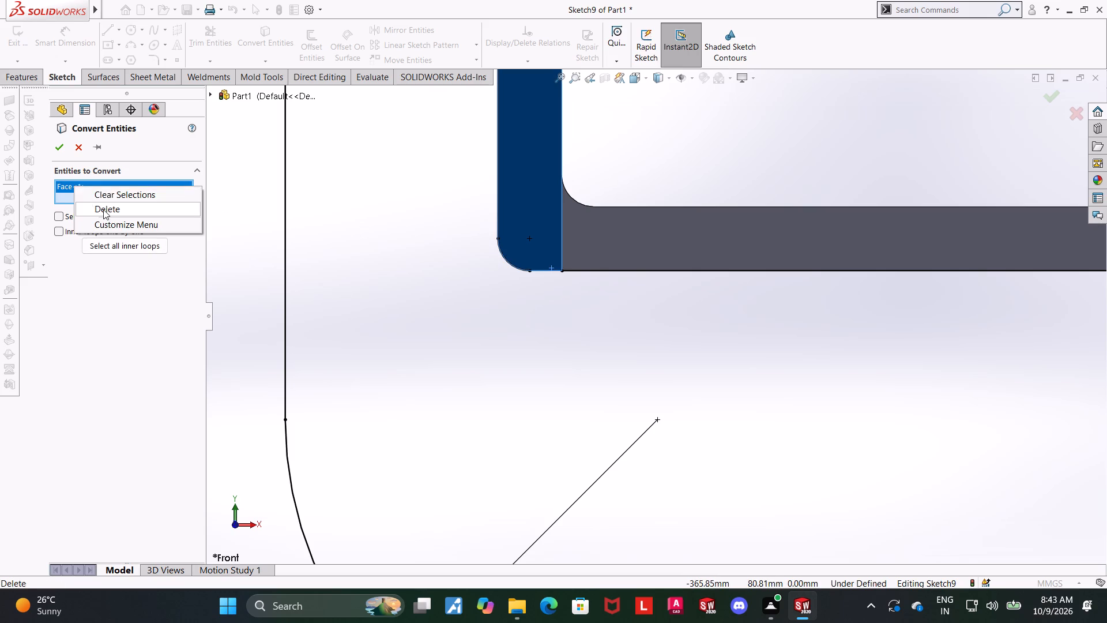
click(103, 205)
click(546, 272)
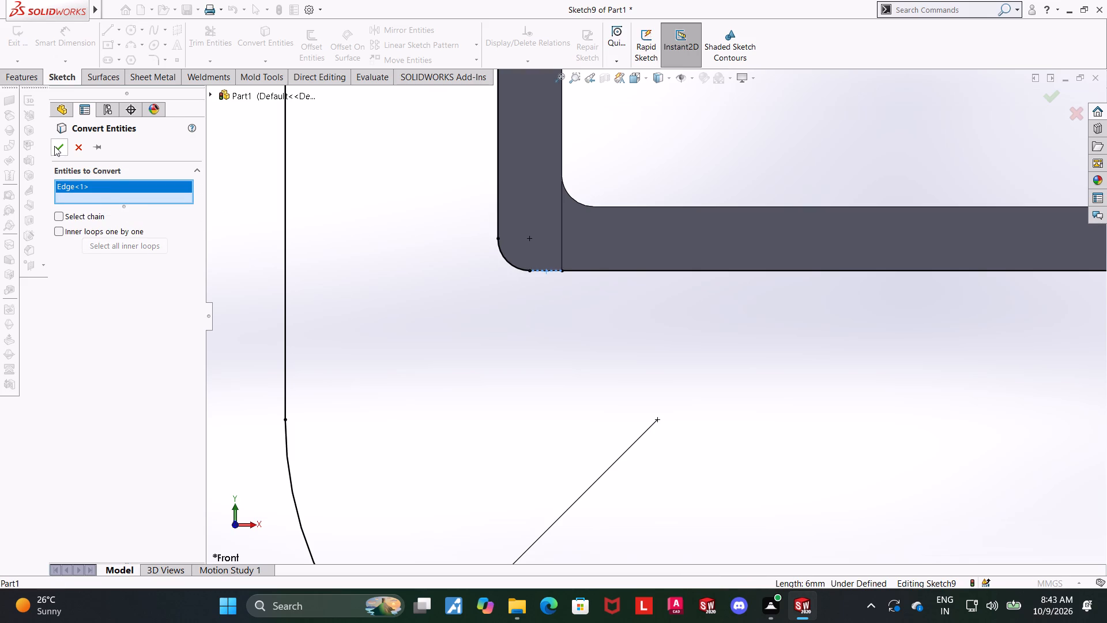
click(54, 146)
click(498, 314)
Examine the profile in a rotated view for gaps from the ring along the arm to the channel.
scroll(495, 306, up, 3)
middle_drag(616, 288, 647, 333)
scroll(646, 330, up, 3)
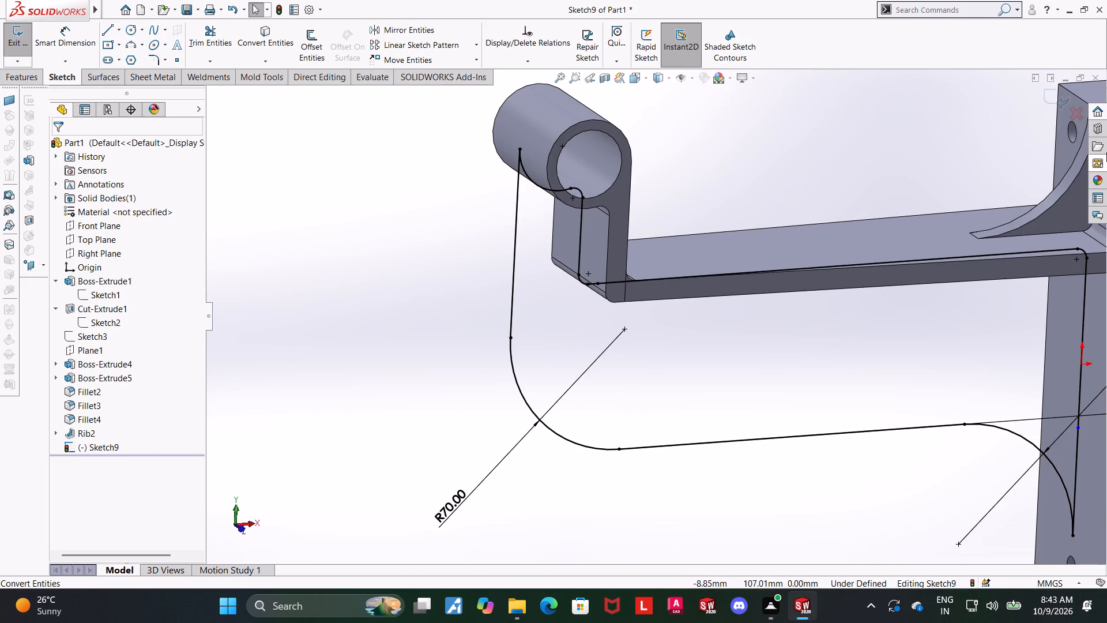
scroll(990, 180, up, 2)
scroll(784, 292, down, 4)
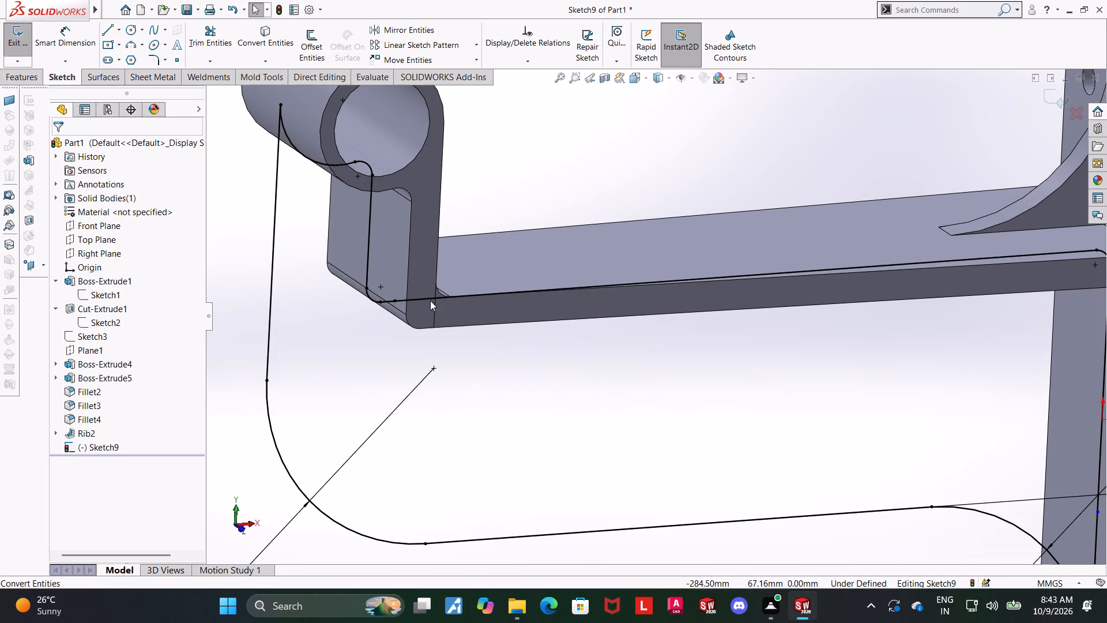
scroll(420, 301, up, 3)
scroll(478, 210, down, 3)
scroll(552, 248, down, 2)
scroll(559, 254, up, 4)
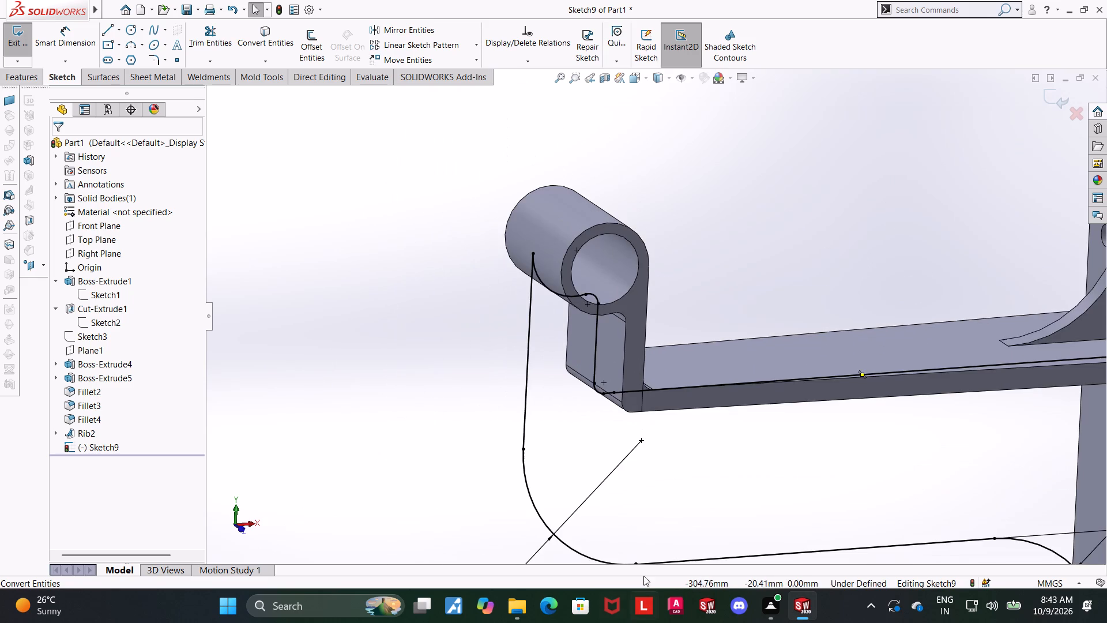
scroll(709, 479, down, 3)
scroll(826, 456, up, 6)
scroll(857, 362, down, 2)
scroll(901, 519, down, 2)
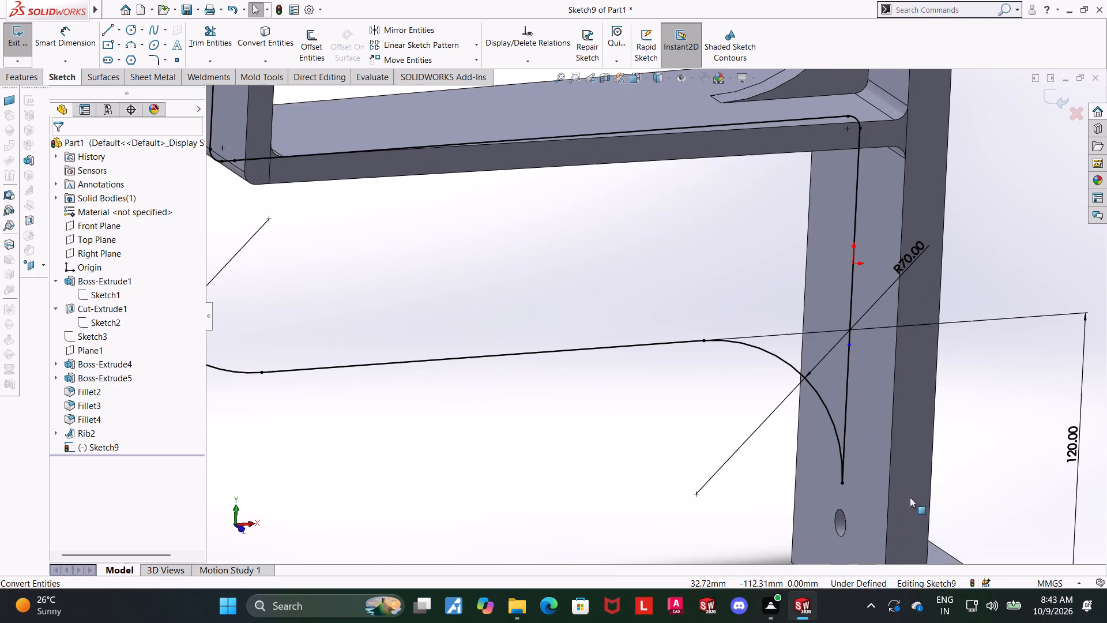
scroll(828, 314, down, 2)
scroll(837, 362, up, 4)
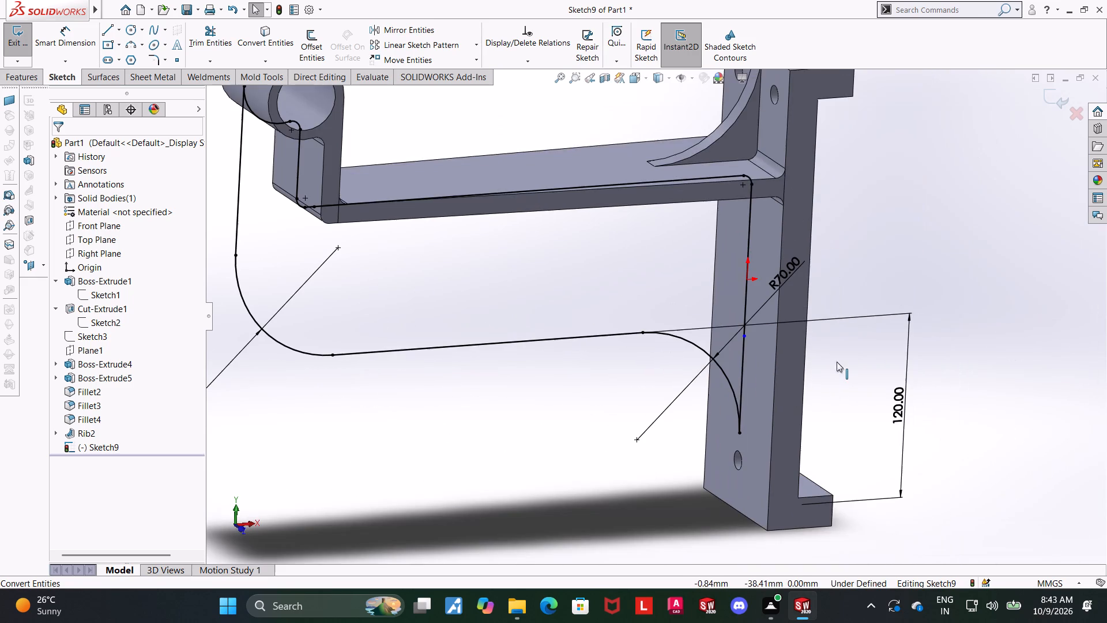
key(Escape)
key(Escape)
Examine the endpoints of the vertical sketch lines along the channel face in front view to find the unconstrained one.
click(638, 81)
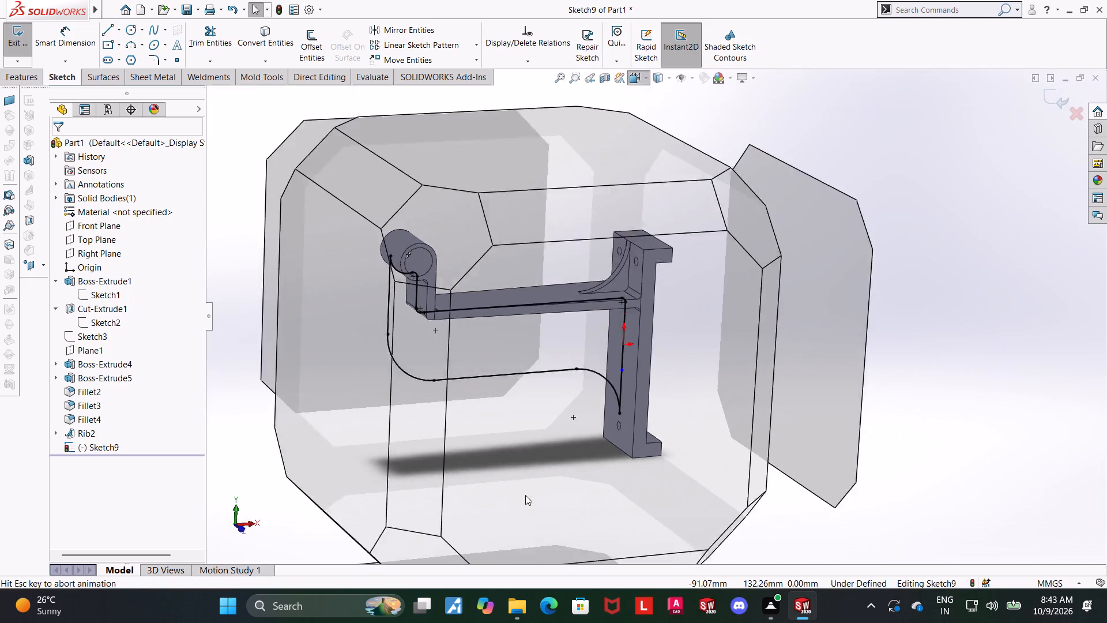
click(541, 470)
scroll(852, 365, down, 2)
scroll(786, 358, down, 3)
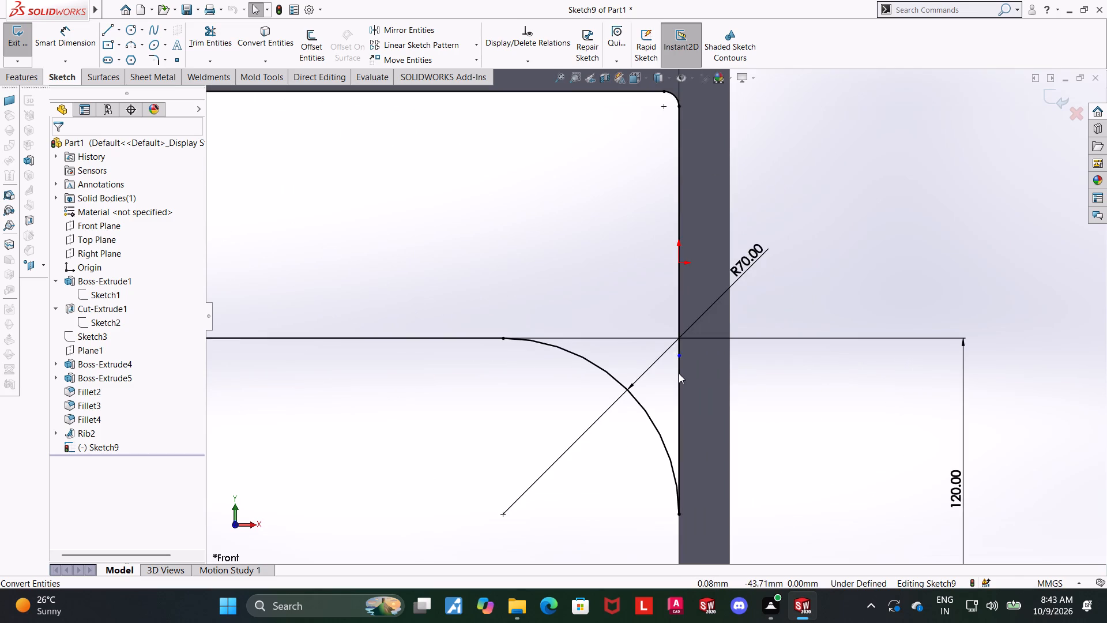
key(Escape)
click(678, 354)
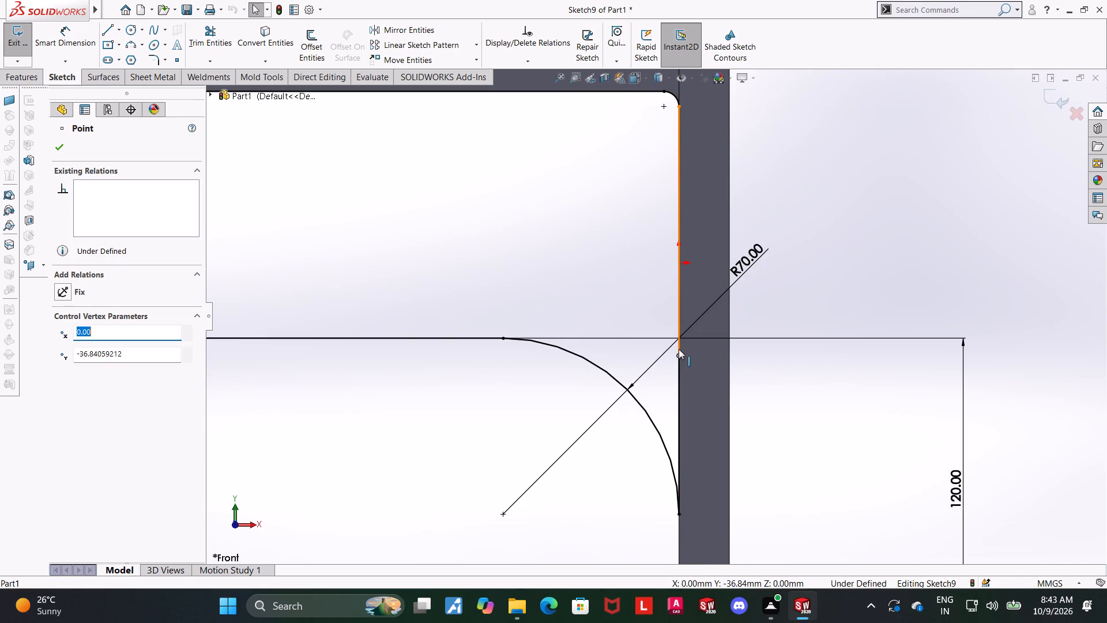
ctrl+click(679, 349)
key(Escape)
key(Escape)
click(679, 356)
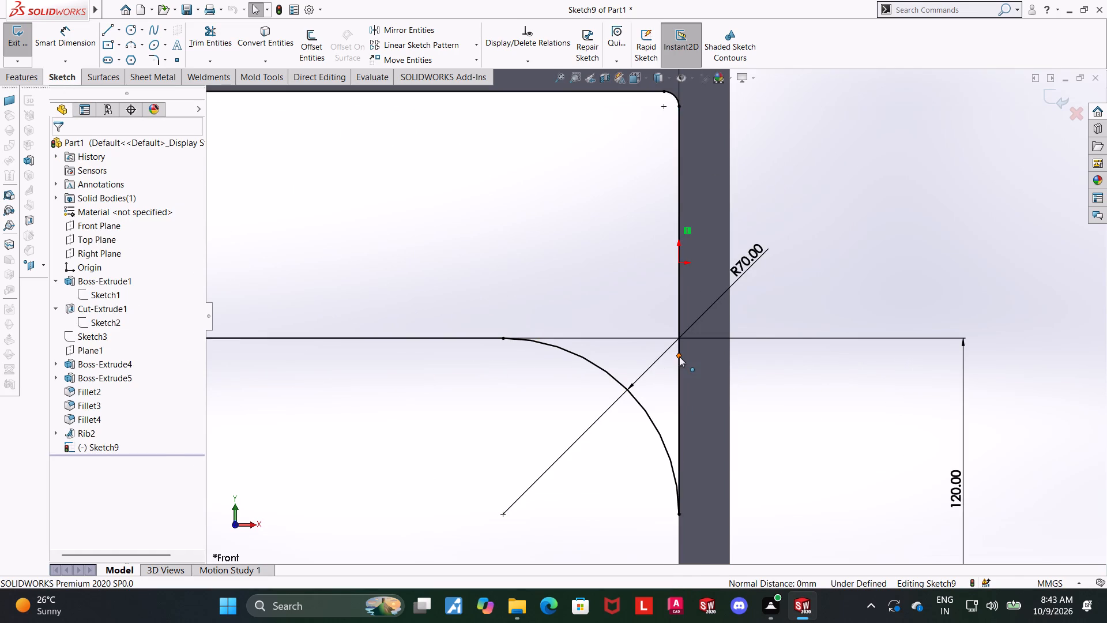
key(Escape)
key(Escape)
click(679, 513)
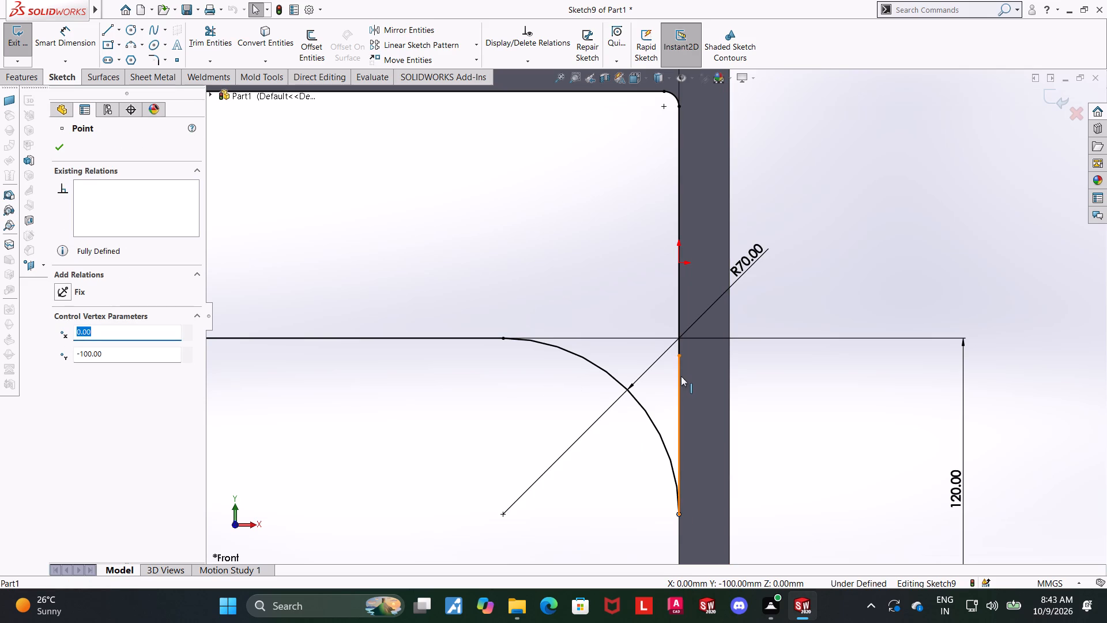
click(659, 375)
click(681, 355)
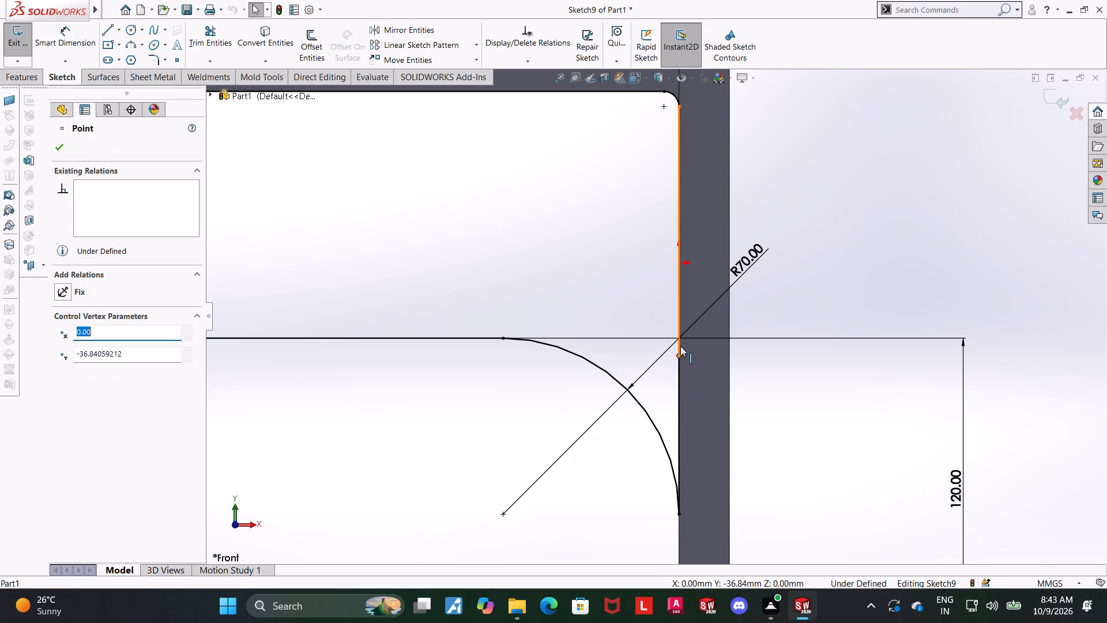
ctrl+click(679, 346)
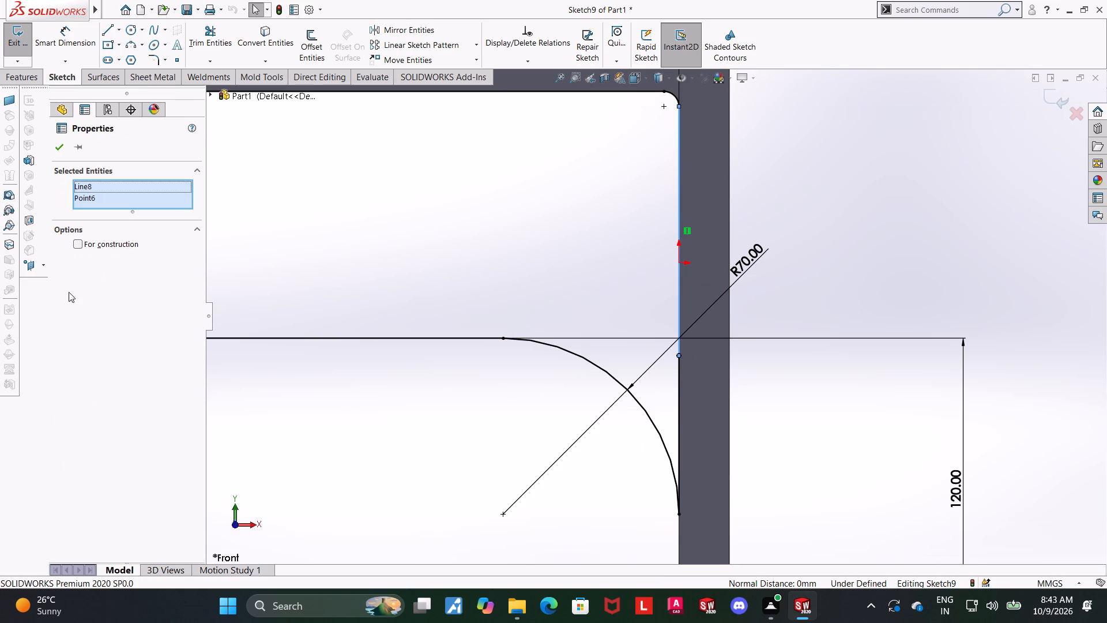
key(Escape)
Add a Vertical relation between the small fillet's lower endpoint and the under-defined point on the channel face.
click(679, 107)
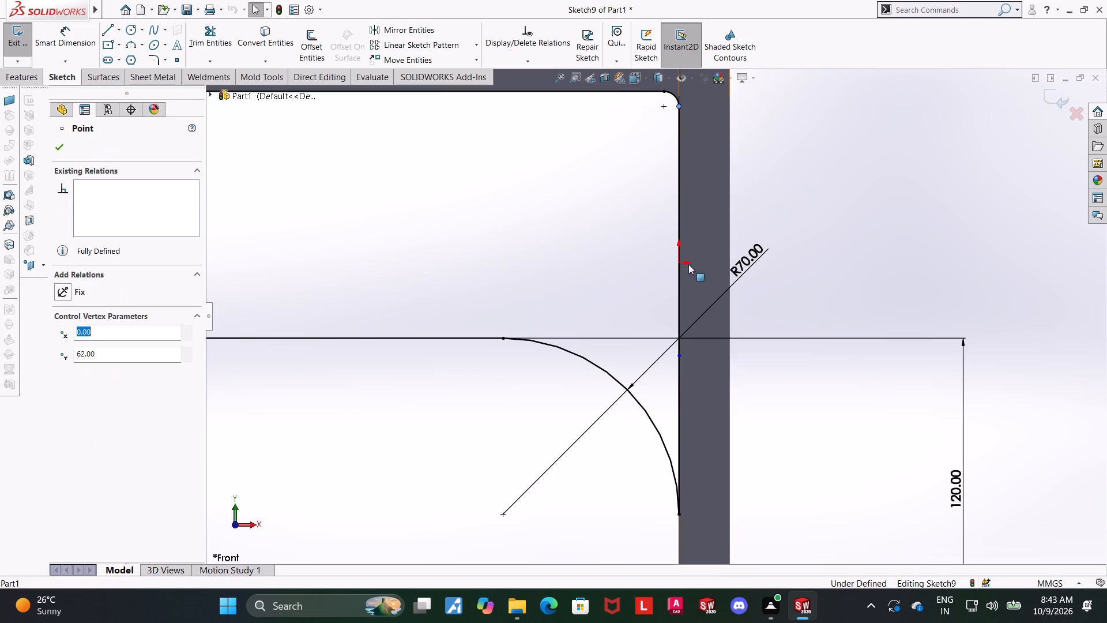
ctrl+click(679, 355)
click(62, 369)
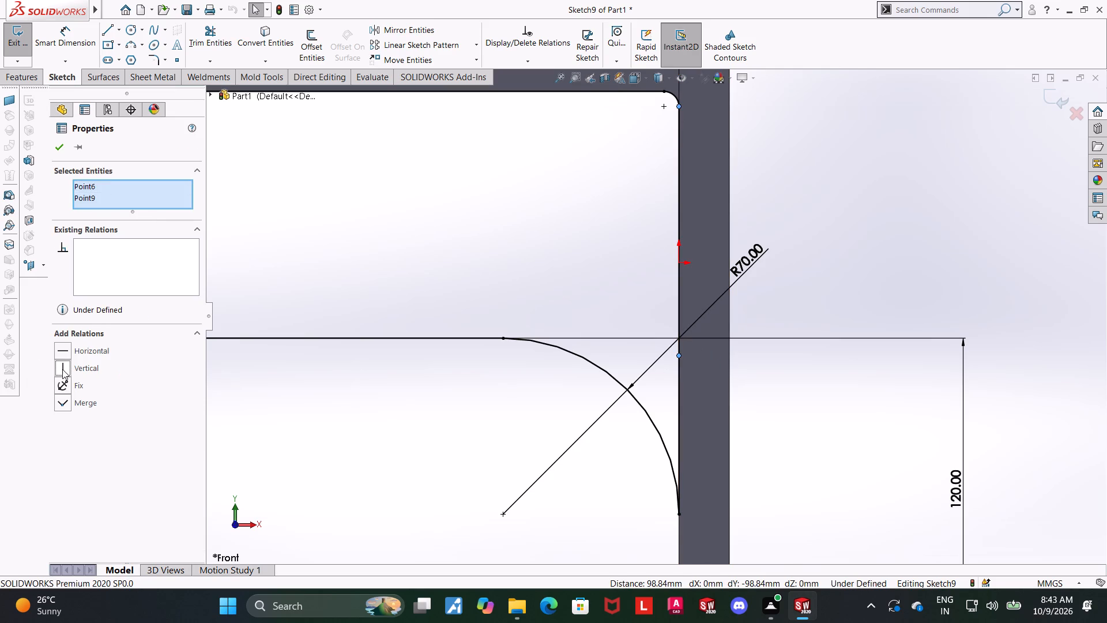
click(288, 423)
Examine the under-defined point where the two vertical lines meet on the channel face, checking its relations and adjoining line.
scroll(675, 366, down, 5)
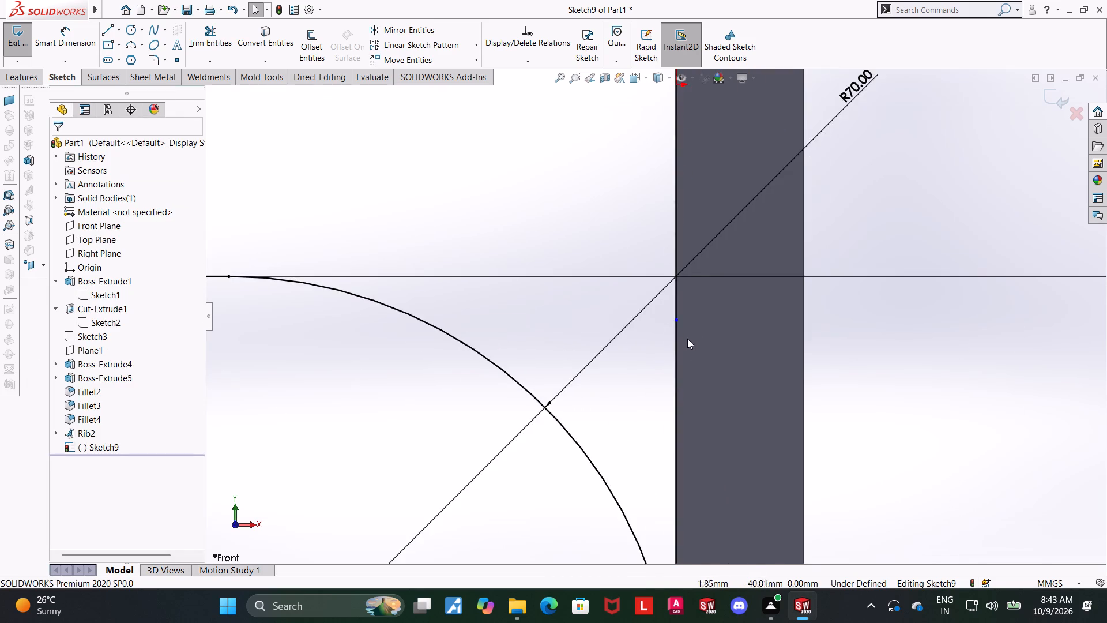
scroll(686, 335, down, 9)
click(620, 290)
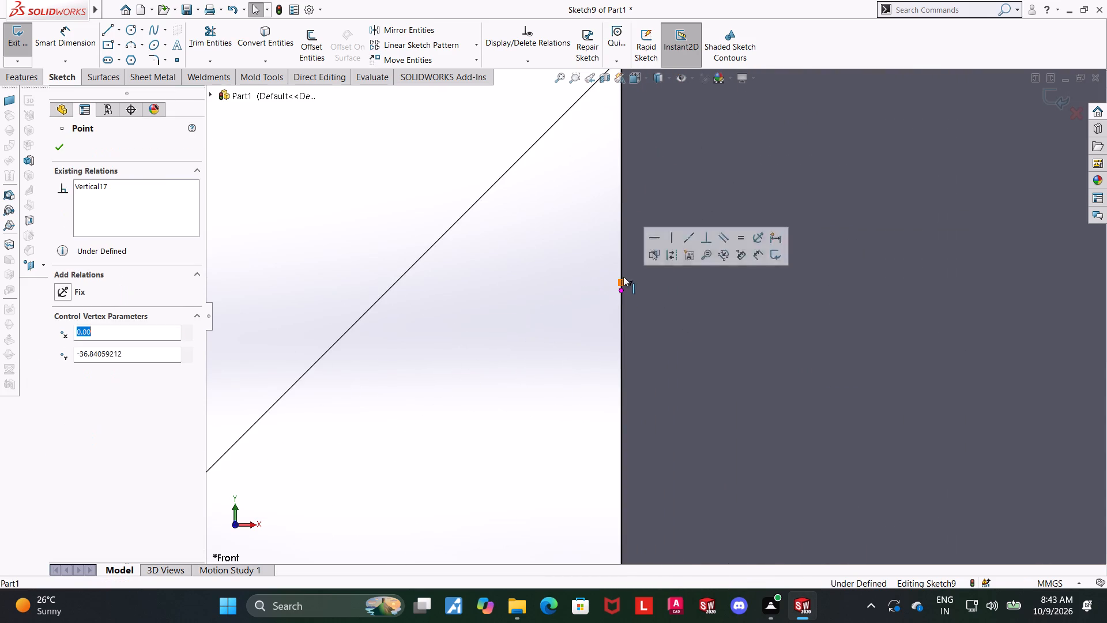
ctrl+click(623, 270)
click(603, 301)
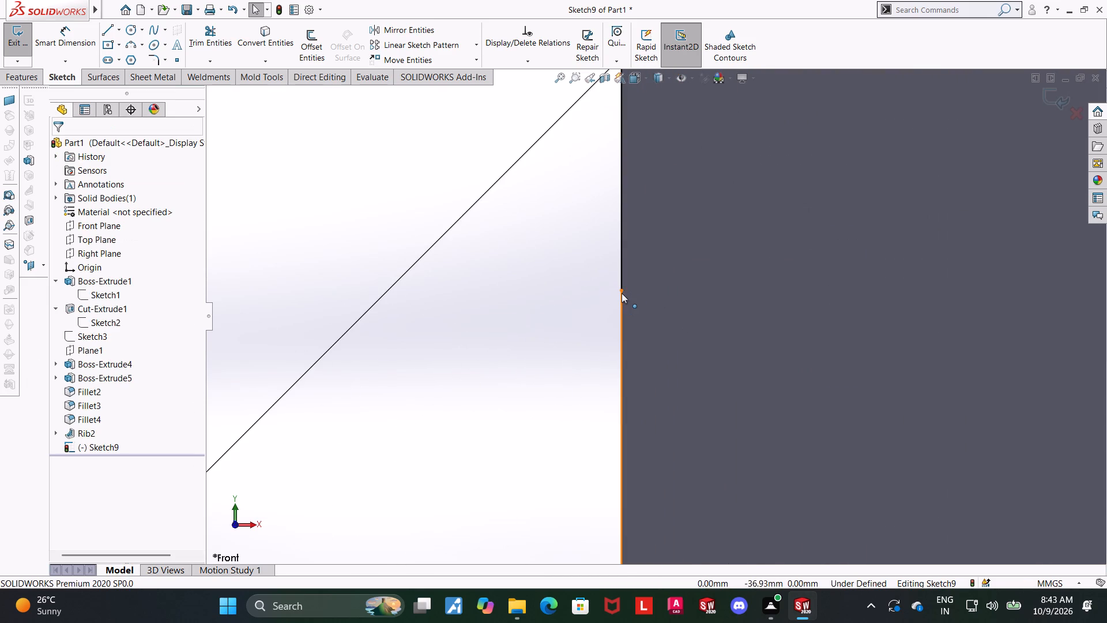
click(622, 292)
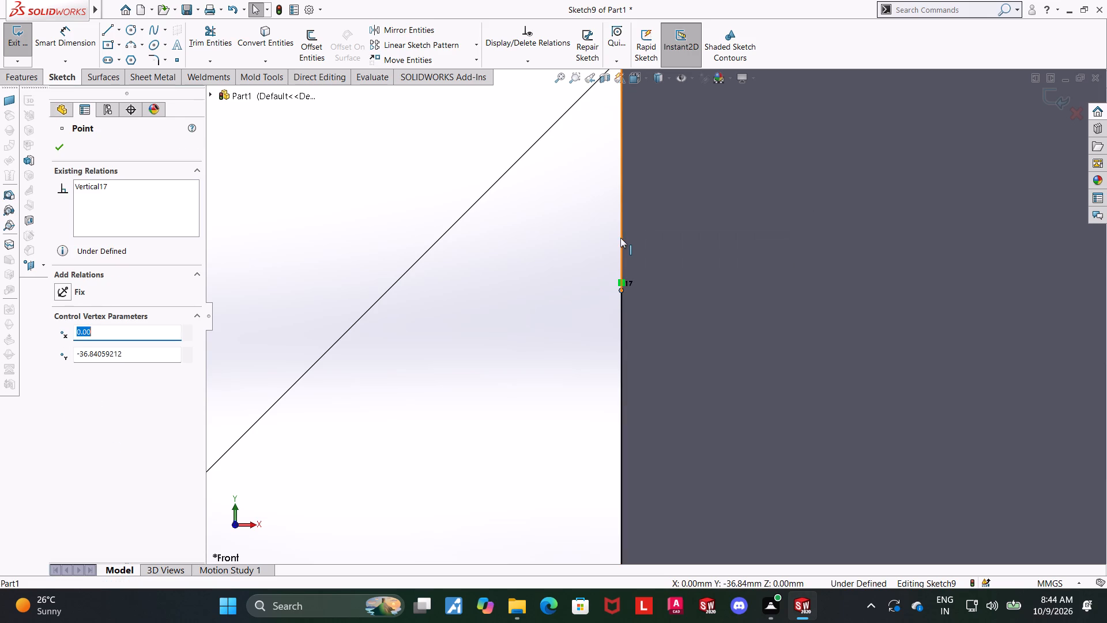
ctrl+click(620, 238)
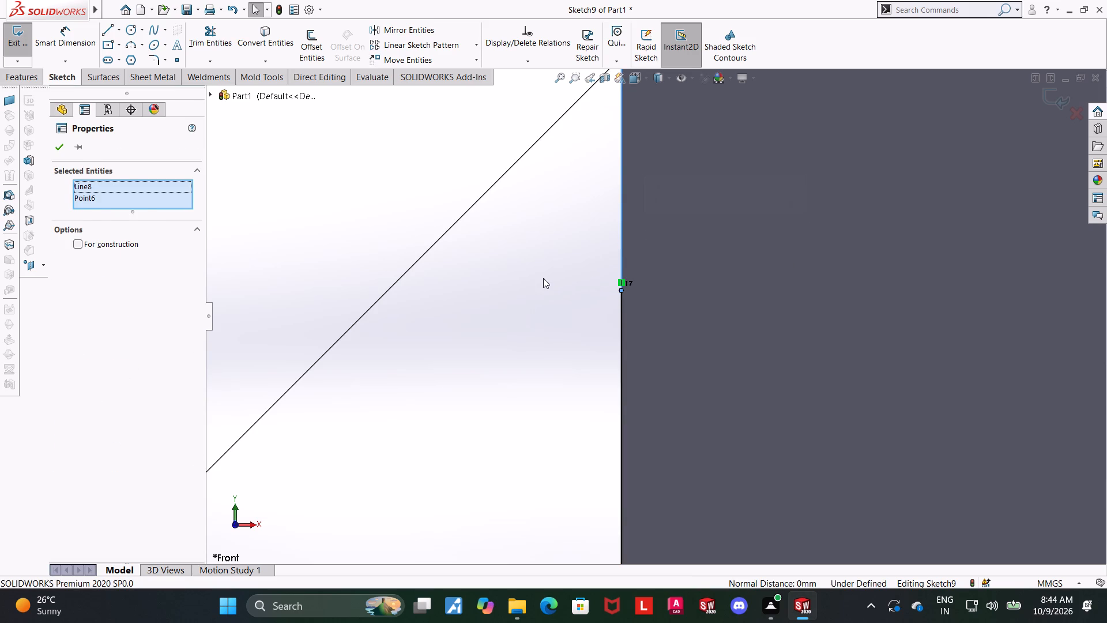
click(542, 278)
scroll(551, 294, down, 6)
scroll(566, 303, up, 11)
scroll(643, 431, up, 5)
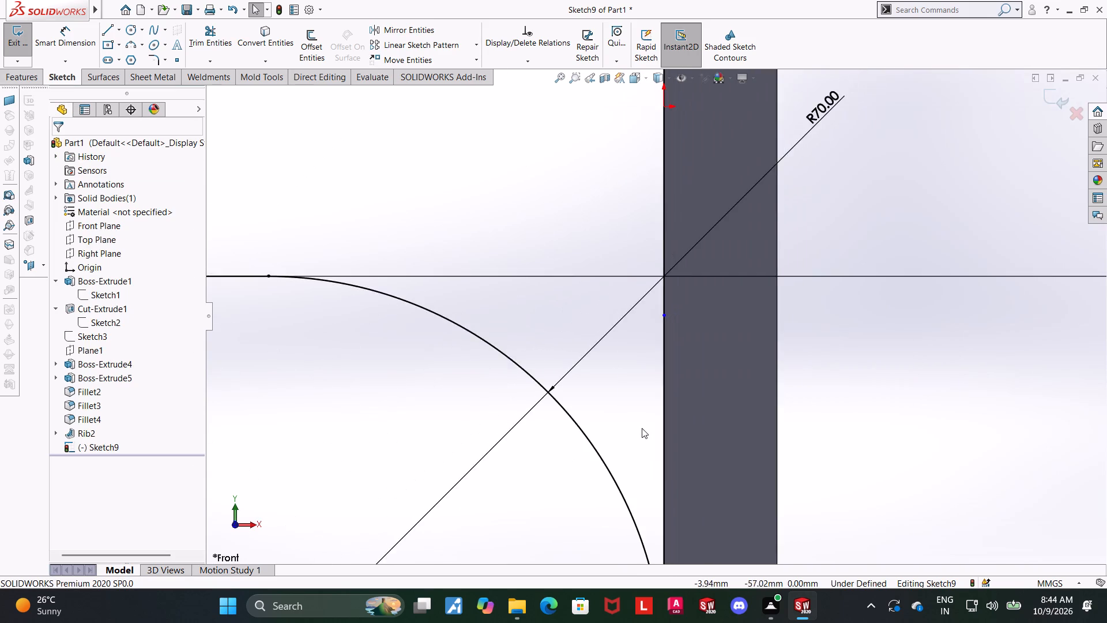
scroll(664, 470, up, 6)
scroll(664, 441, down, 2)
key(Escape)
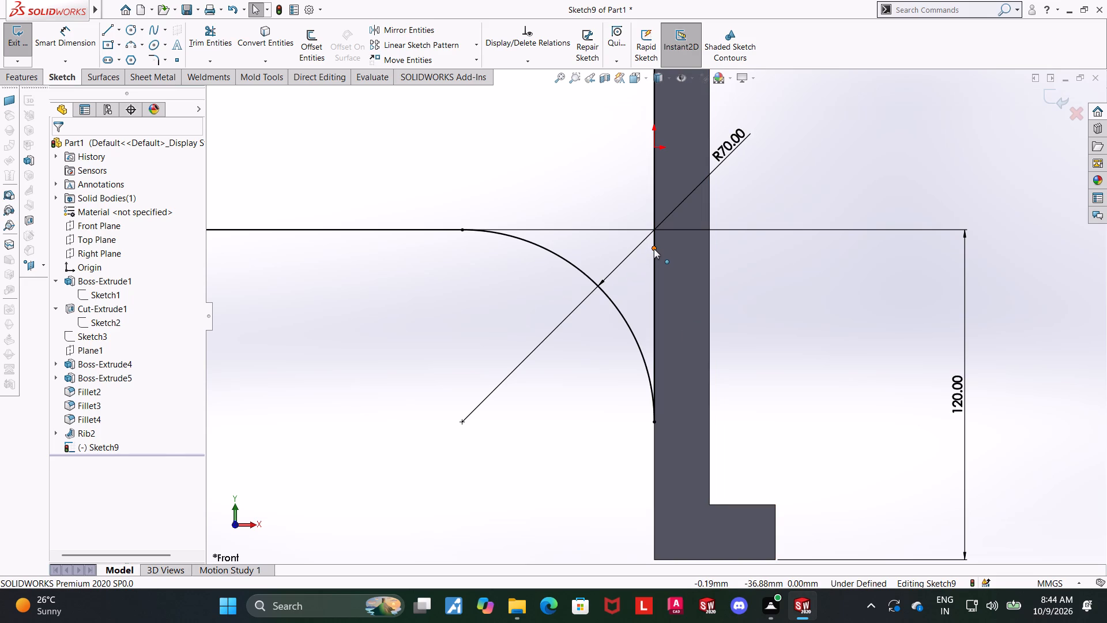
Move the shared endpoint of the two vertical lines down the channel face to about 52 mm above the arc's lower end.
drag(654, 249, 653, 342)
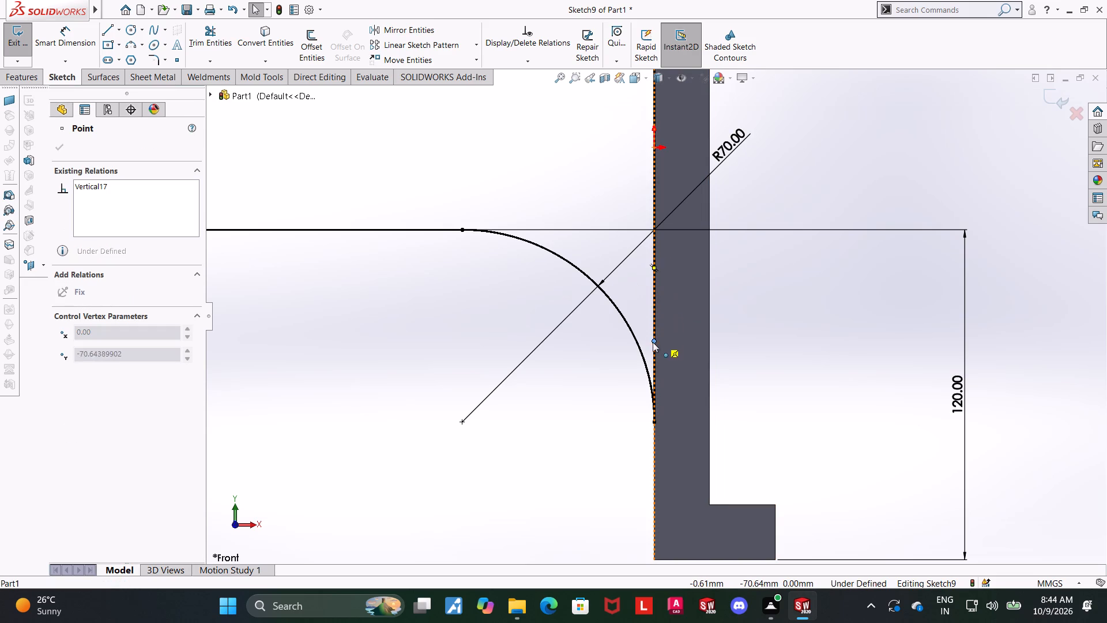
drag(653, 342, 657, 278)
click(657, 278)
click(937, 320)
key(Escape)
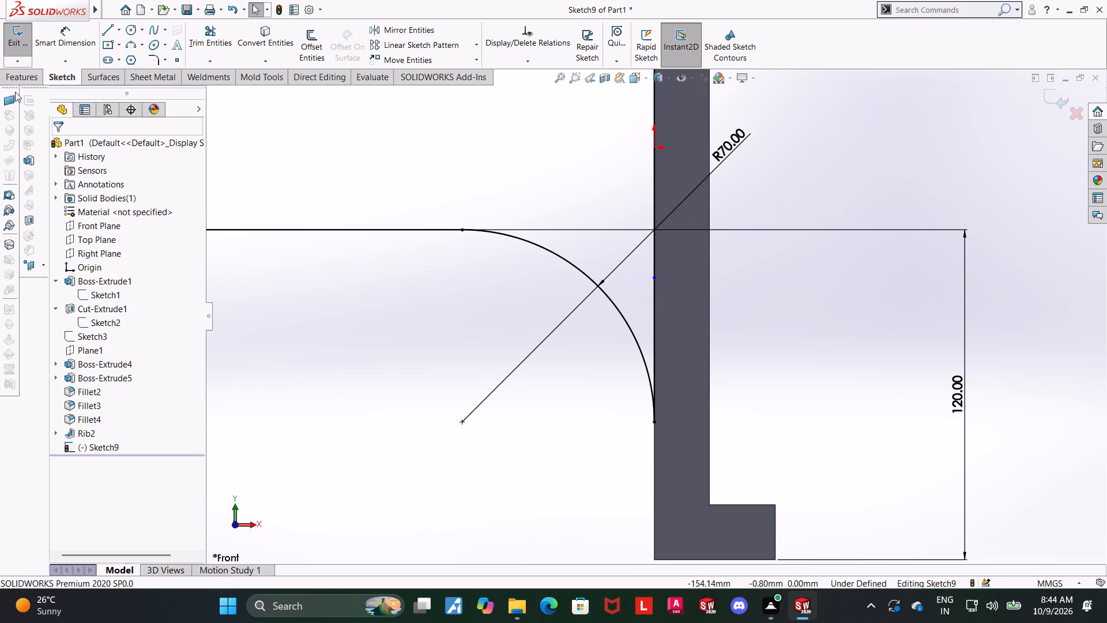
Dimension the length of the lower vertical line on the channel face at its drawn size, and exit the sketch.
click(59, 54)
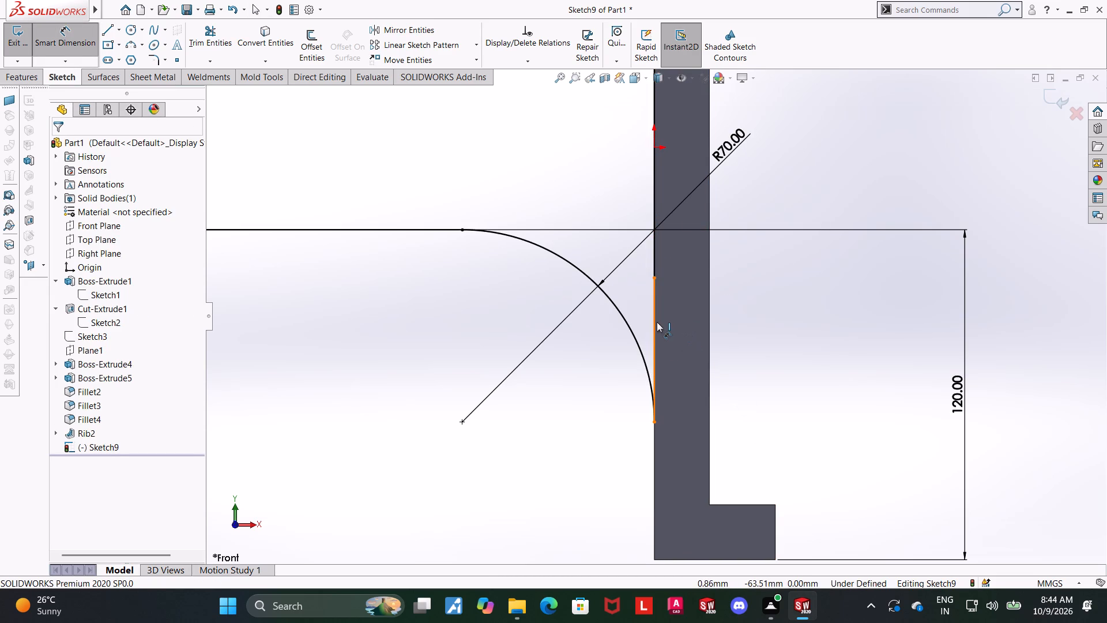
click(657, 322)
click(730, 328)
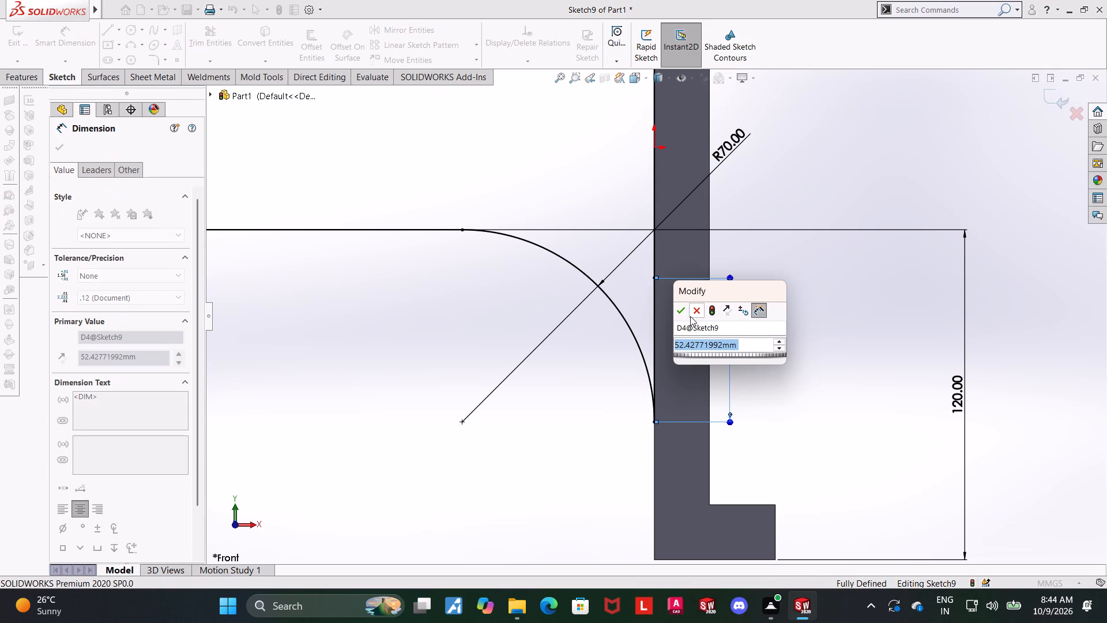
click(684, 315)
scroll(758, 327, up, 3)
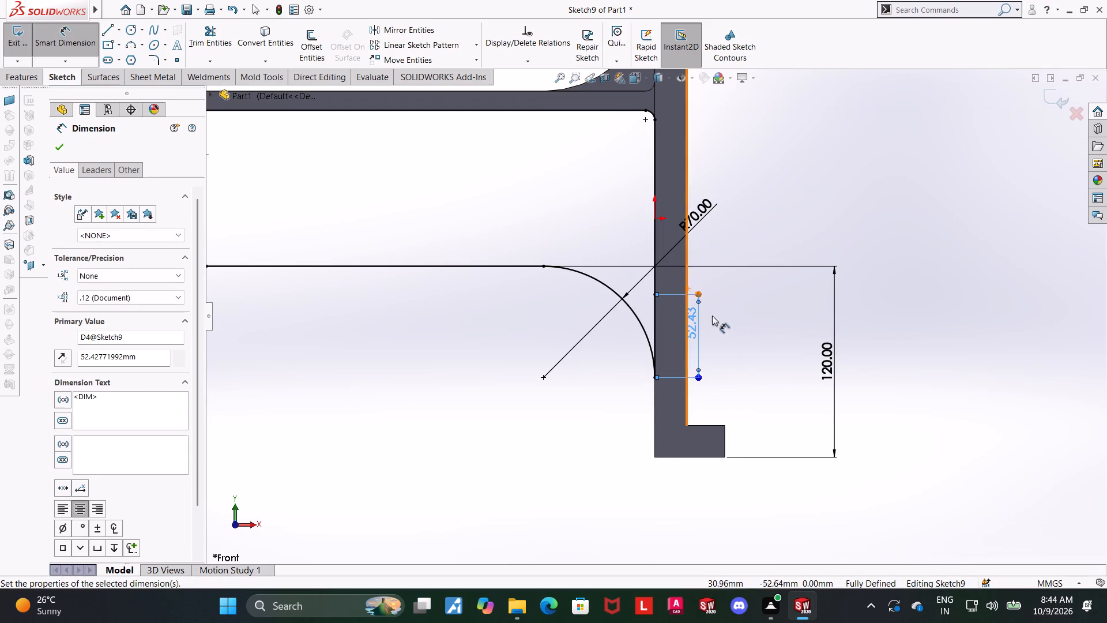
scroll(743, 325, up, 3)
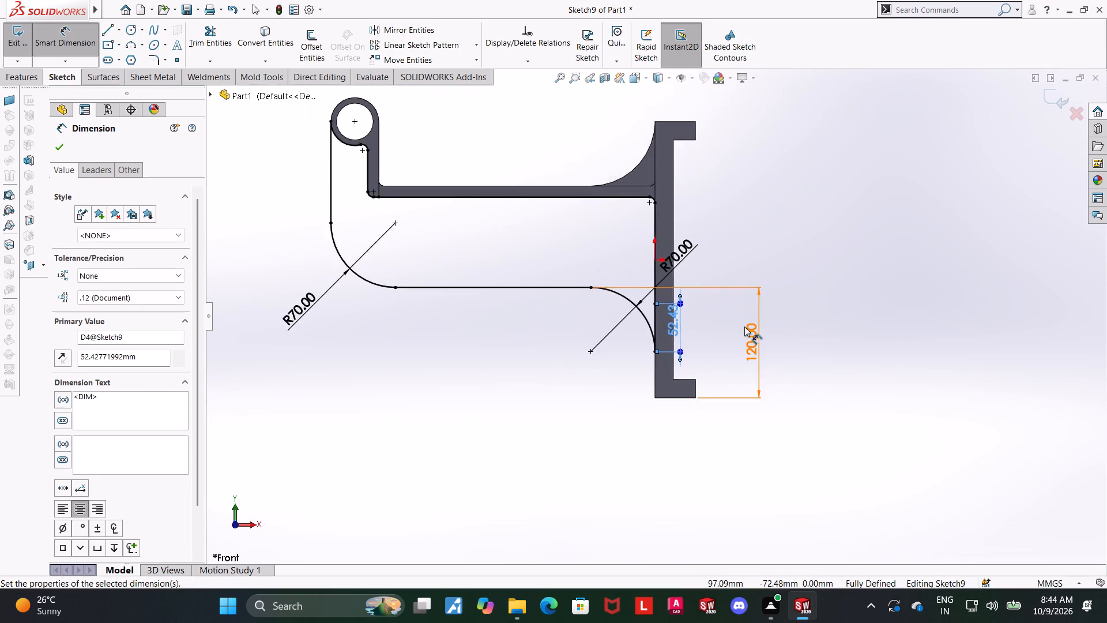
scroll(744, 326, up, 1)
scroll(574, 262, down, 4)
scroll(620, 275, up, 4)
middle_drag(517, 267, 537, 323)
click(821, 312)
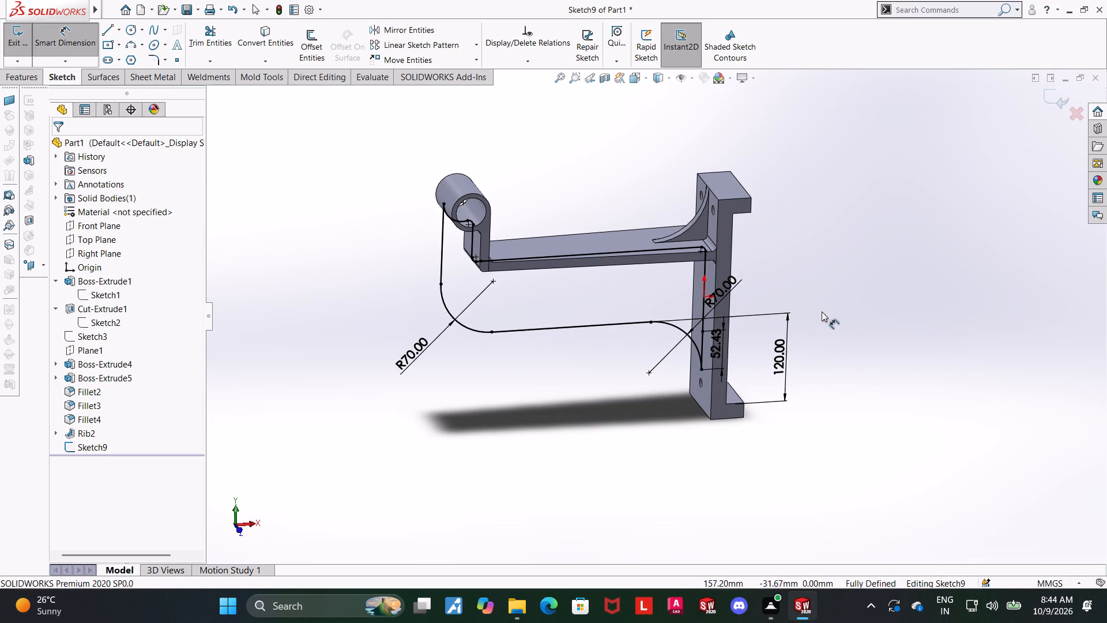
click(1052, 100)
Extrude the closed profile beneath the arm as a boss, Mid Plane, 12 mm deep, merged with the bracket.
scroll(675, 271, up, 3)
middle_drag(593, 279, 618, 268)
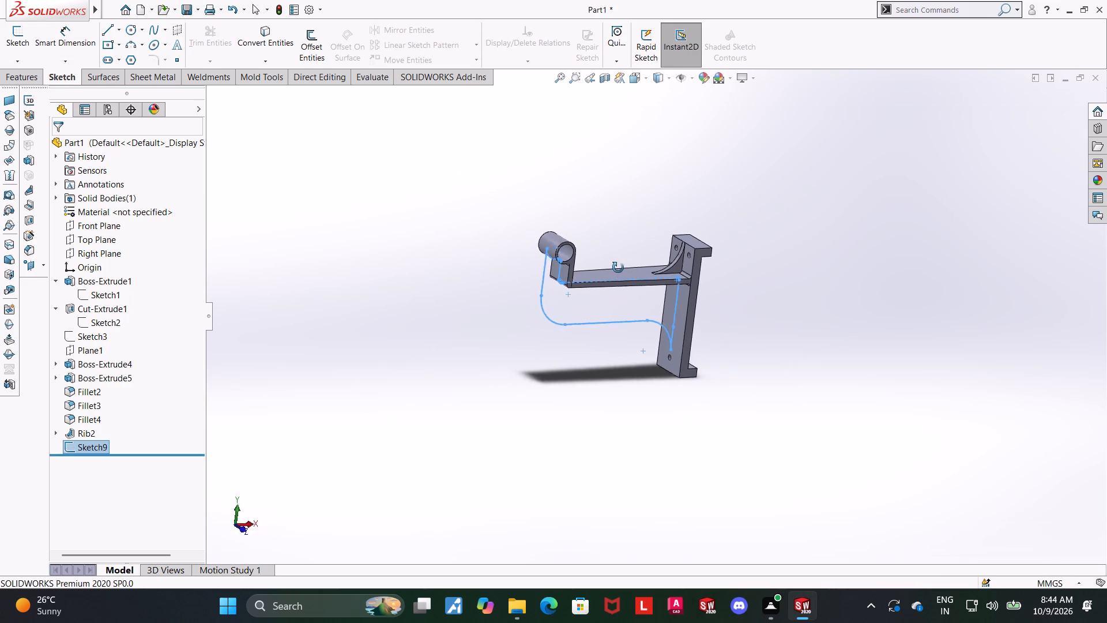
middle_drag(618, 268, 617, 263)
scroll(631, 231, up, 1)
scroll(644, 236, down, 4)
click(12, 77)
click(18, 26)
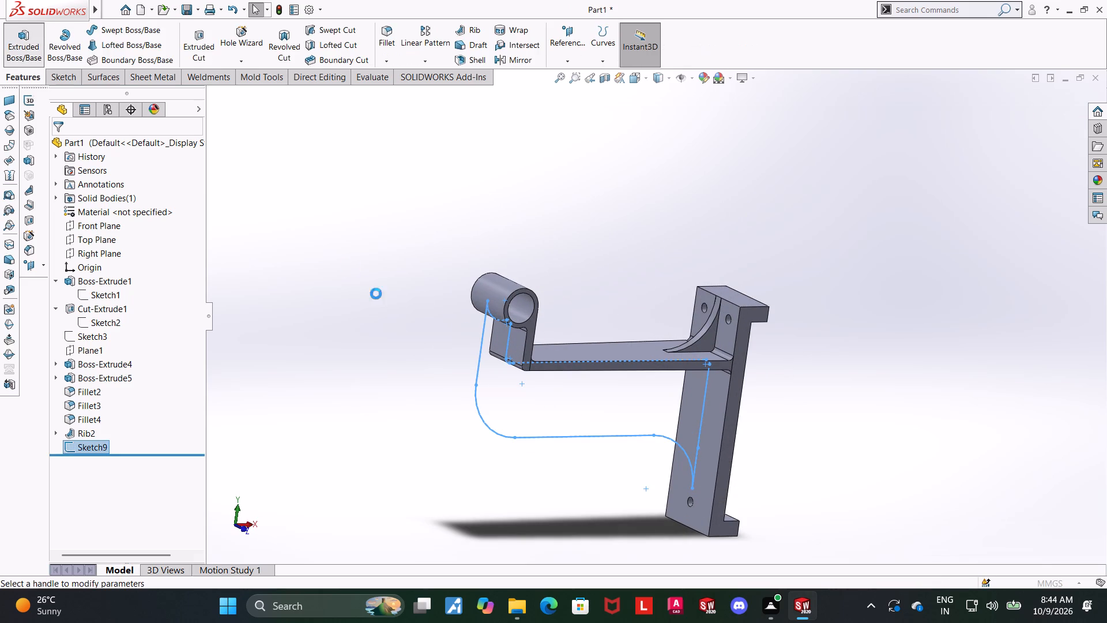
scroll(376, 294, up, 1)
click(103, 231)
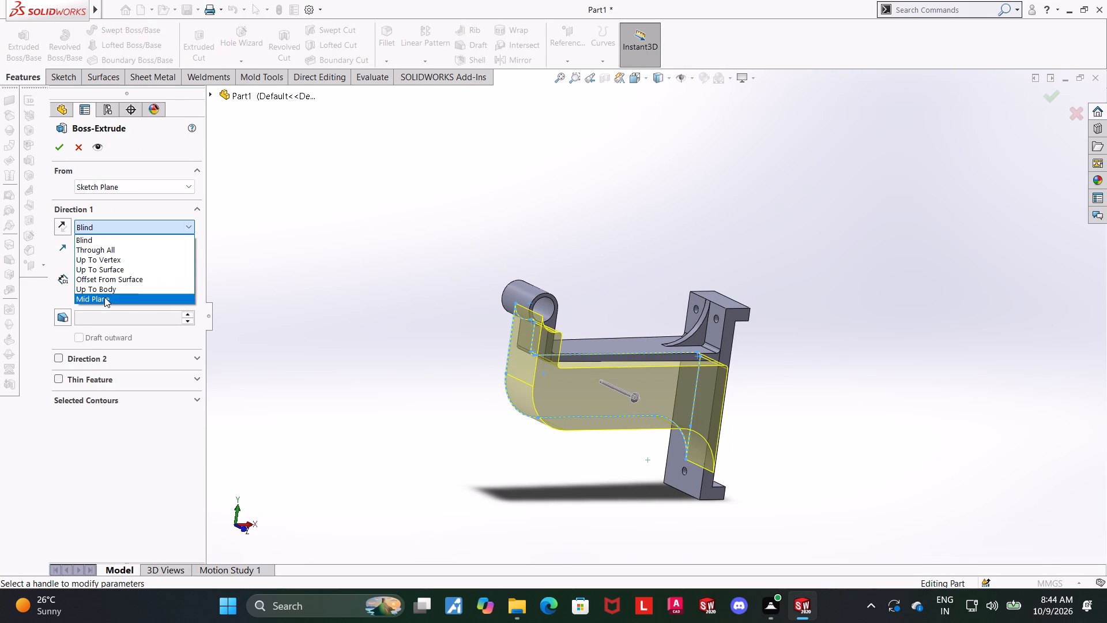
click(104, 297)
text(12)
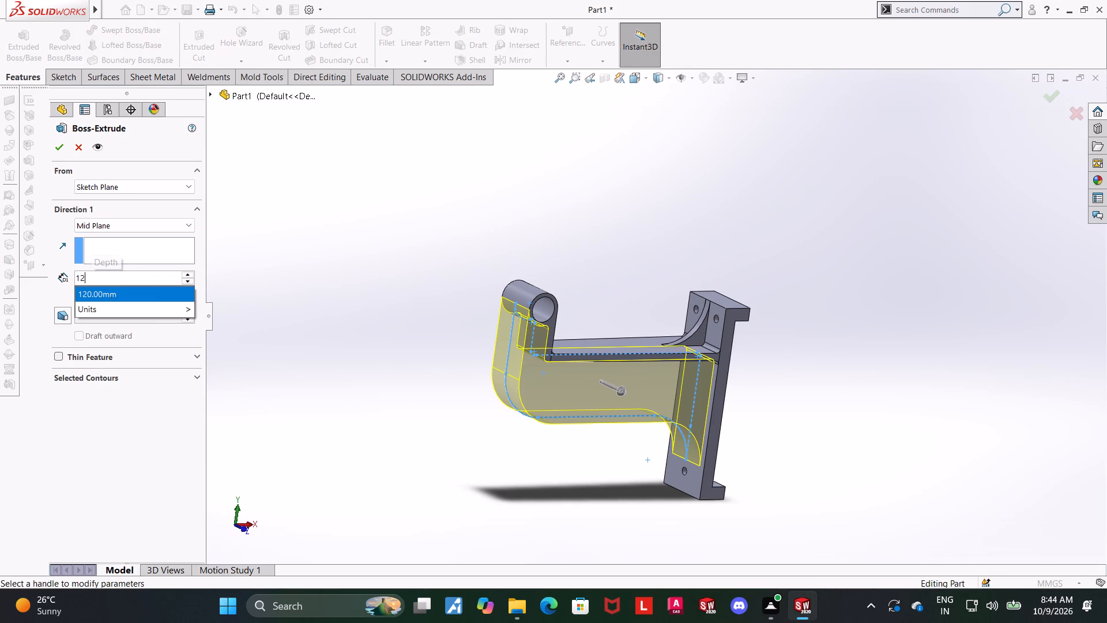
key(Return)
drag(136, 276, 0, 260)
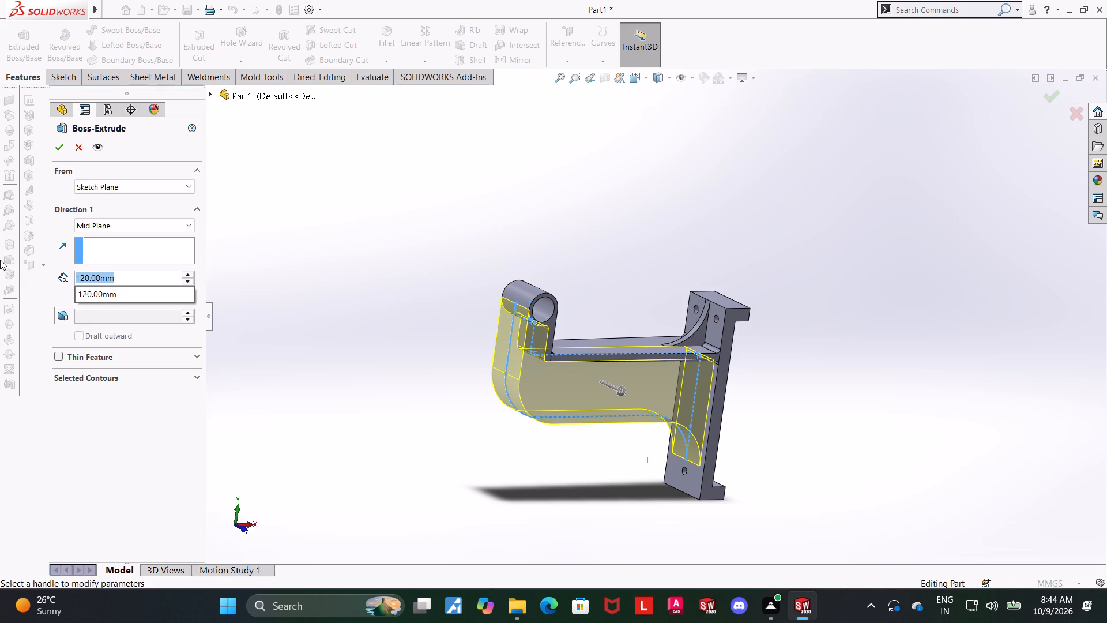
text(12)
key(Return)
middle_click(476, 367)
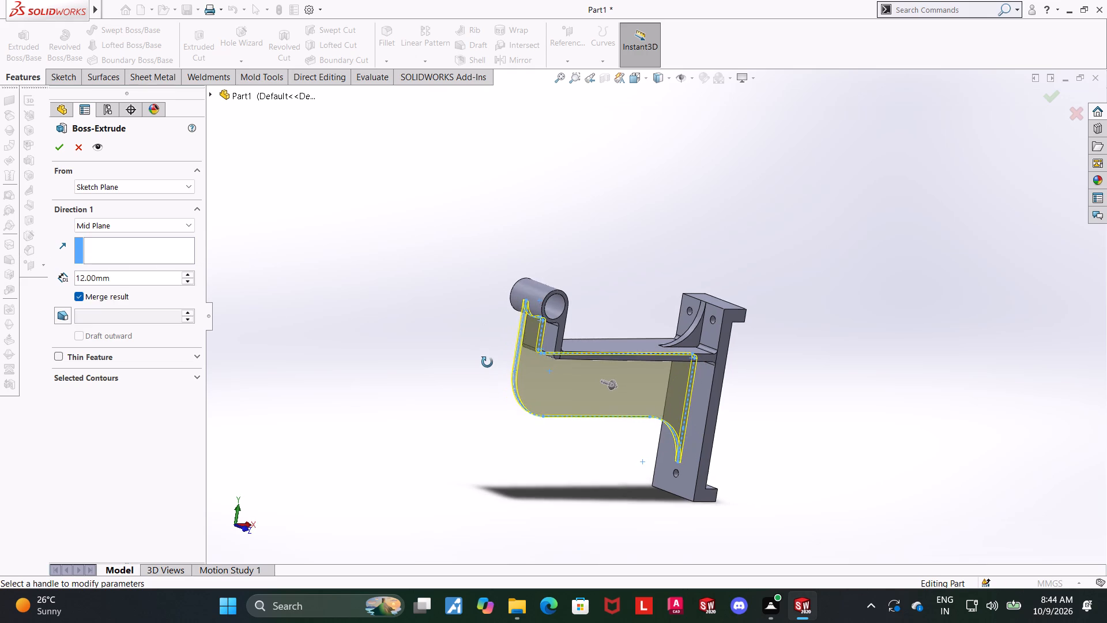
scroll(797, 324, down, 1)
scroll(694, 335, down, 2)
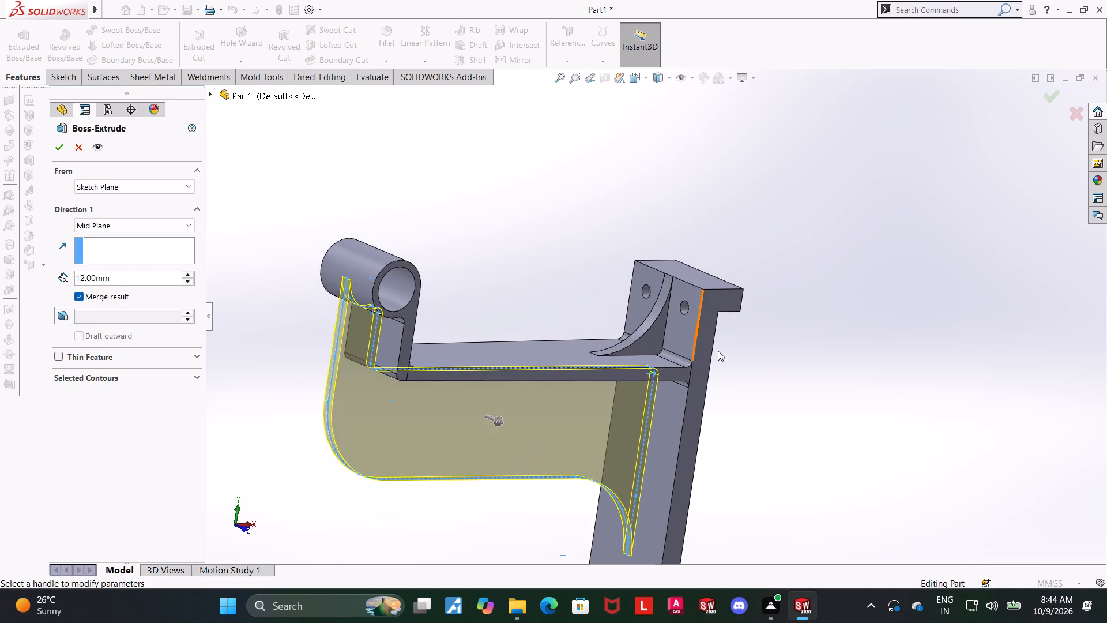
middle_drag(723, 352, 721, 358)
scroll(721, 360, up, 3)
scroll(617, 334, down, 2)
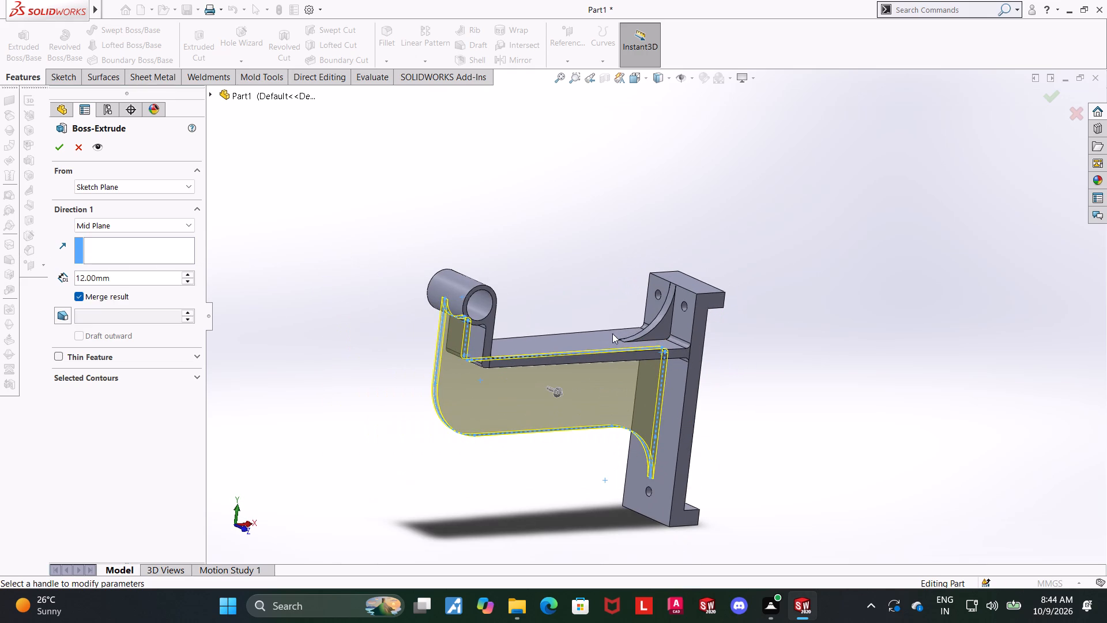
click(54, 151)
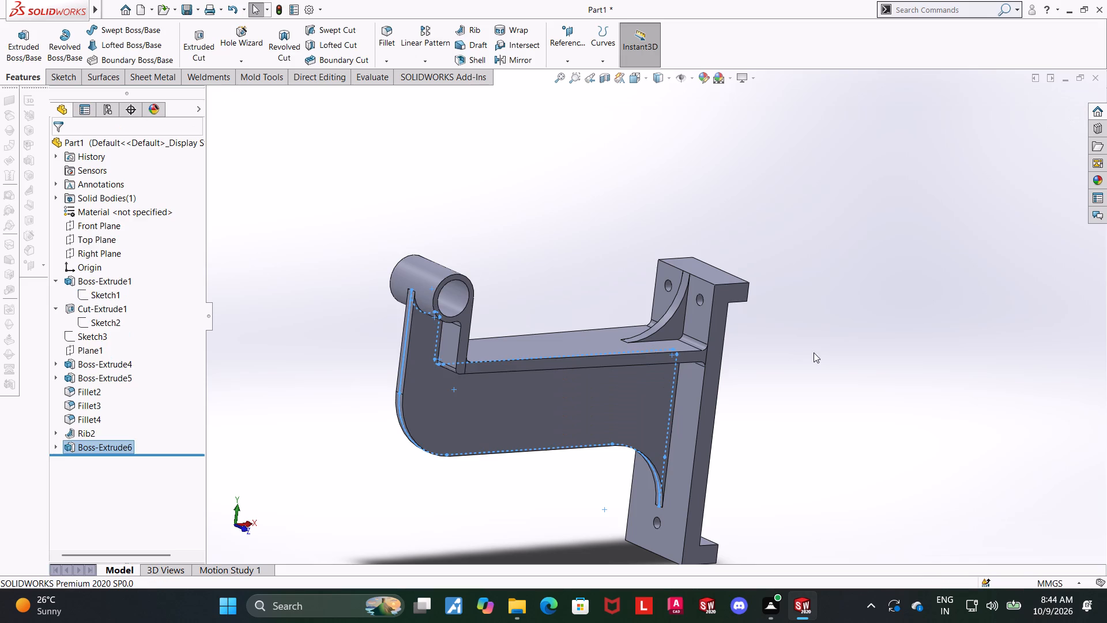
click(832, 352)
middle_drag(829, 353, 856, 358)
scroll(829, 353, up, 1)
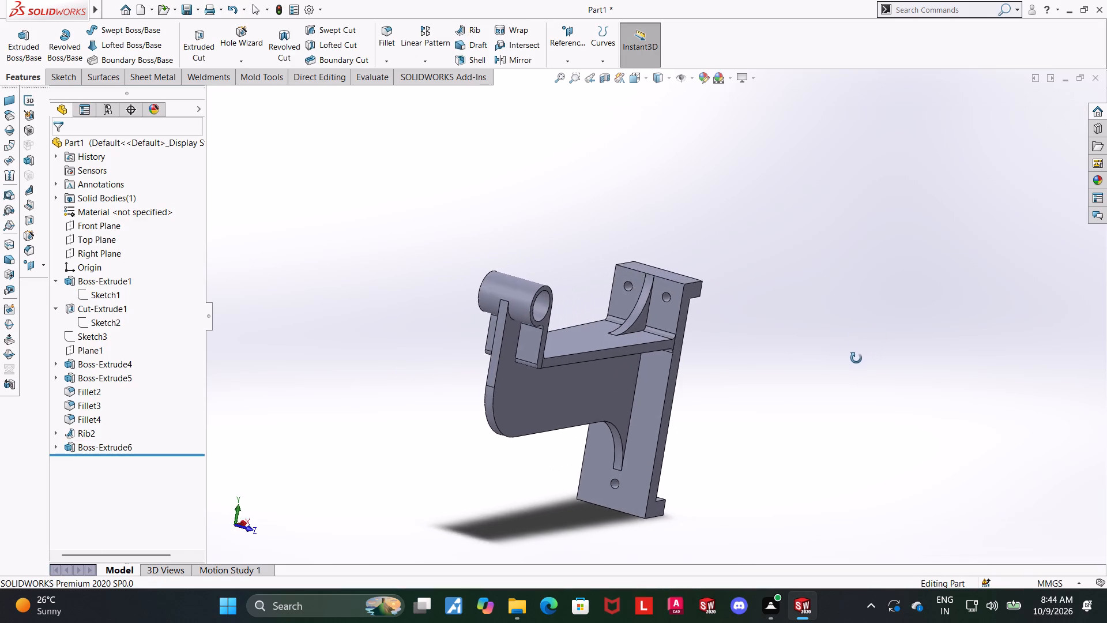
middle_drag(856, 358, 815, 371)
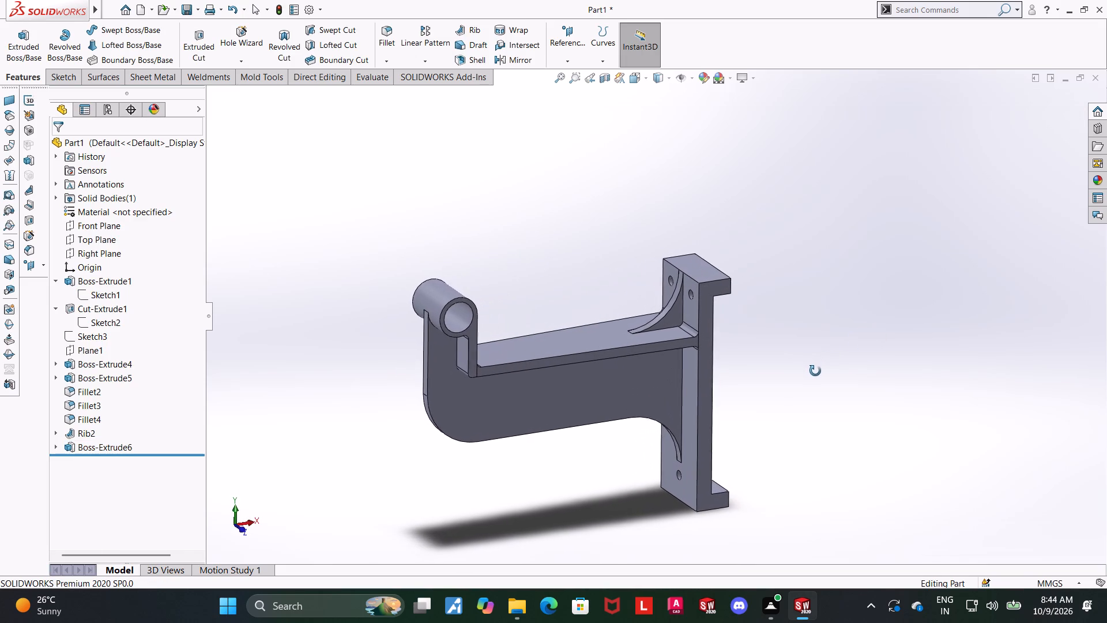
Measure the distance between the web's side face and the front face of the ringed upright.
middle_drag(815, 371, 822, 377)
scroll(501, 367, down, 4)
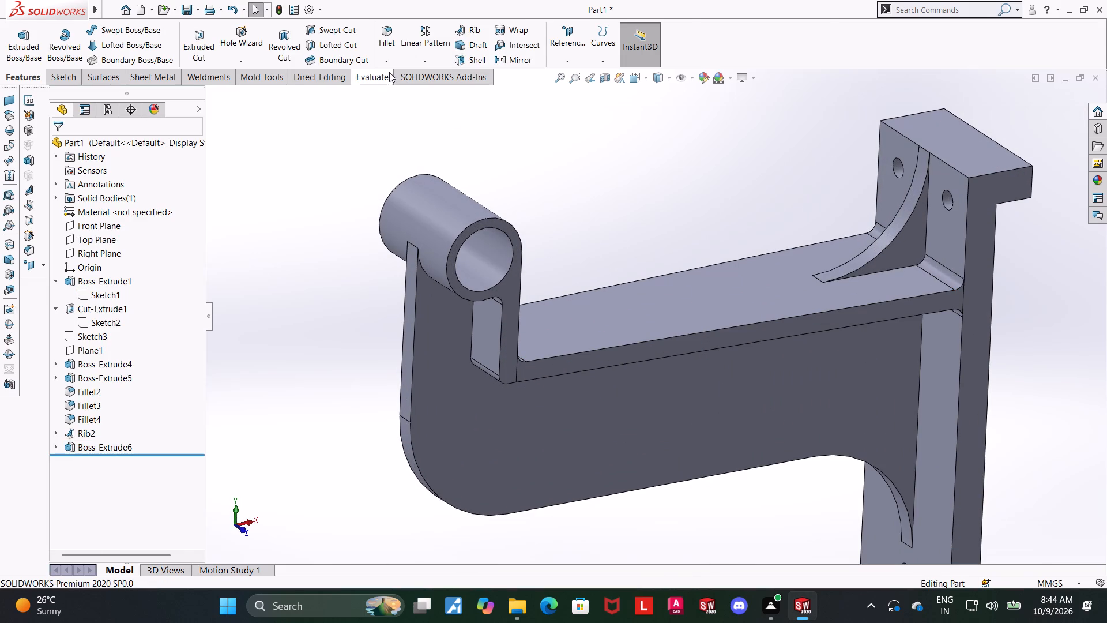
click(389, 72)
click(122, 42)
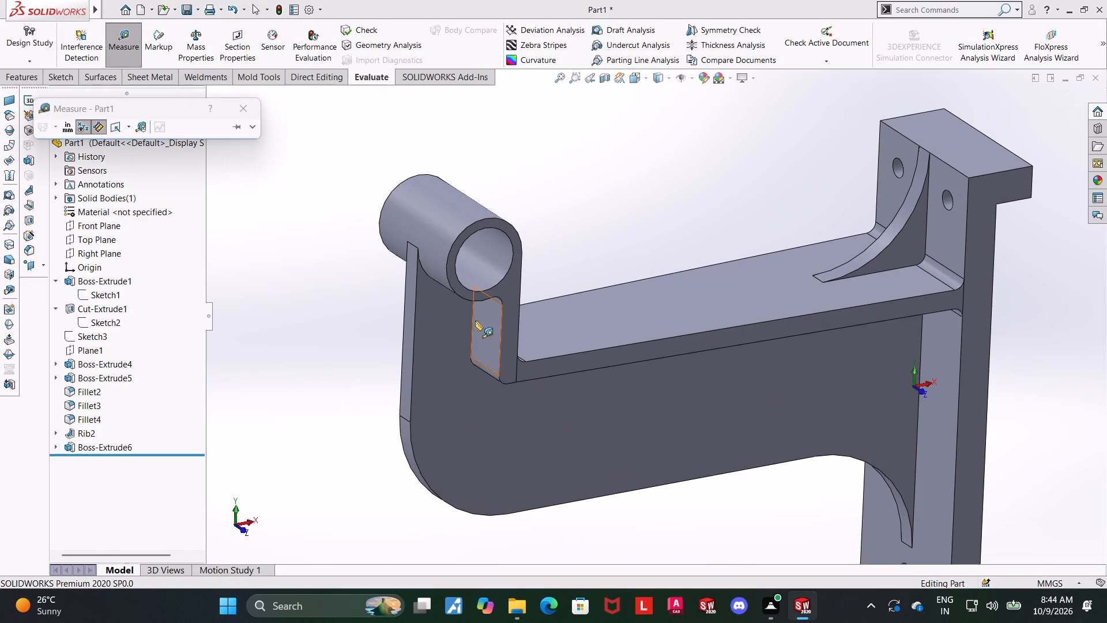
click(444, 313)
click(509, 335)
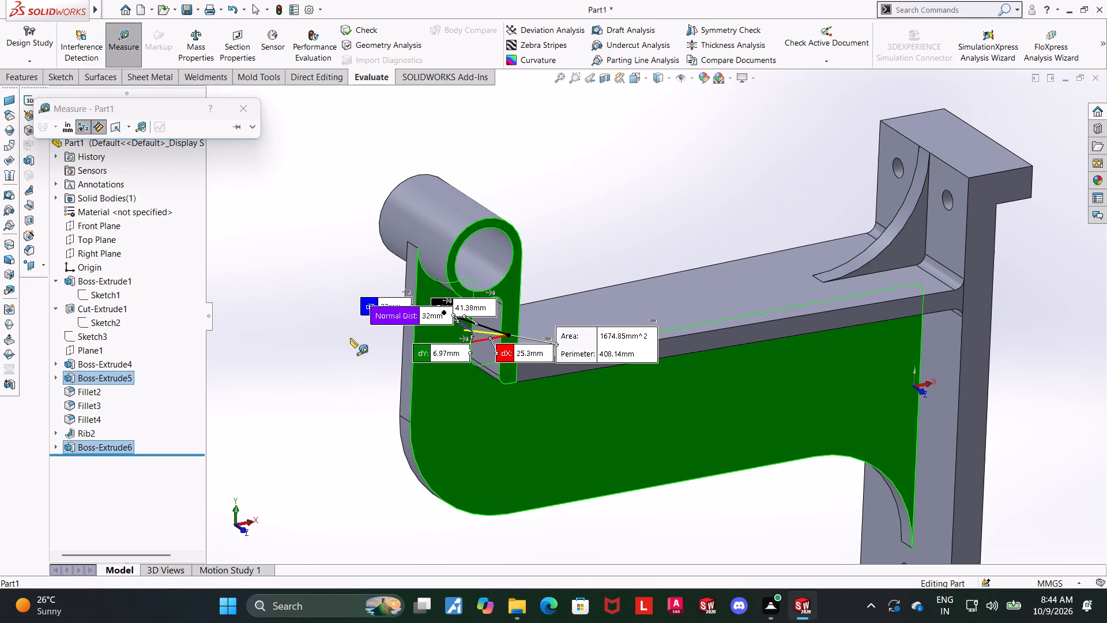
key(Escape)
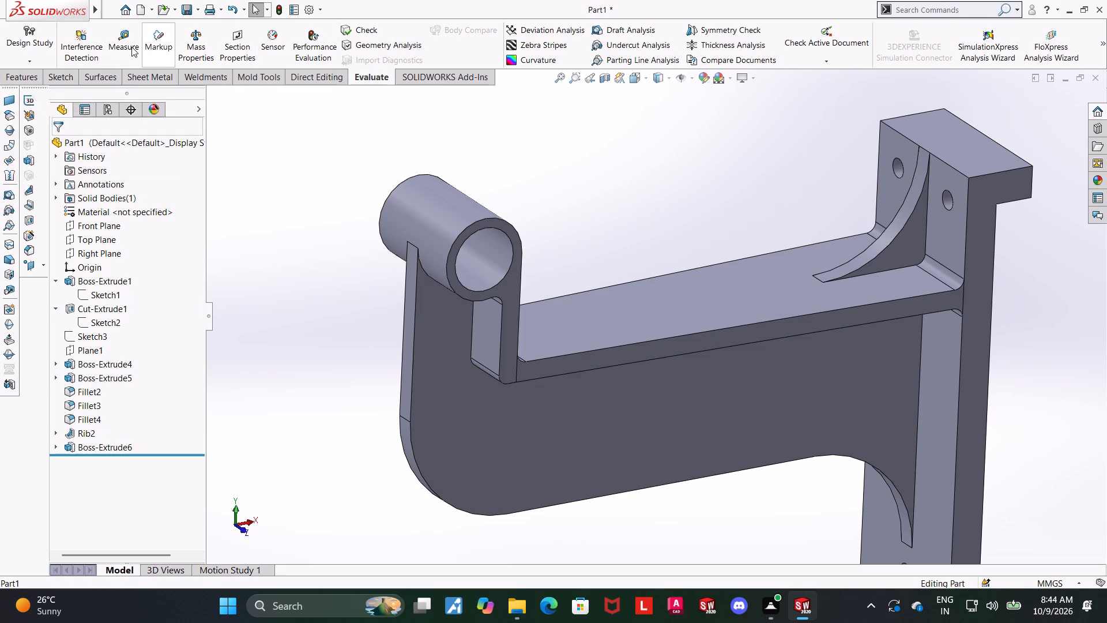
Measure the web's thickness between its two opposite side faces.
click(138, 37)
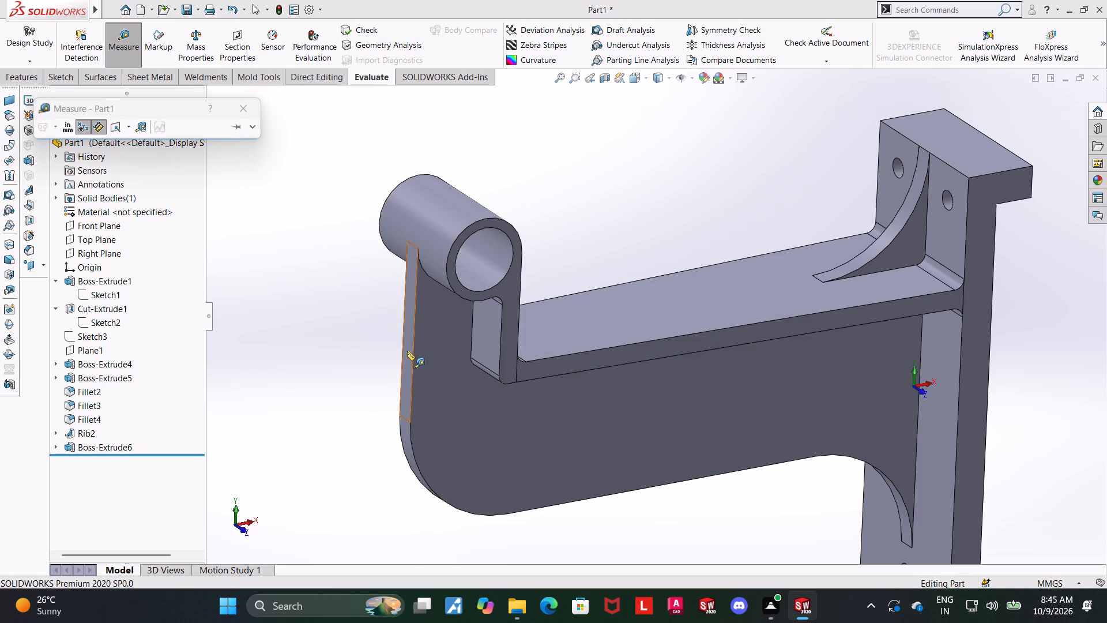
click(407, 351)
middle_drag(329, 421, 353, 425)
key(Escape)
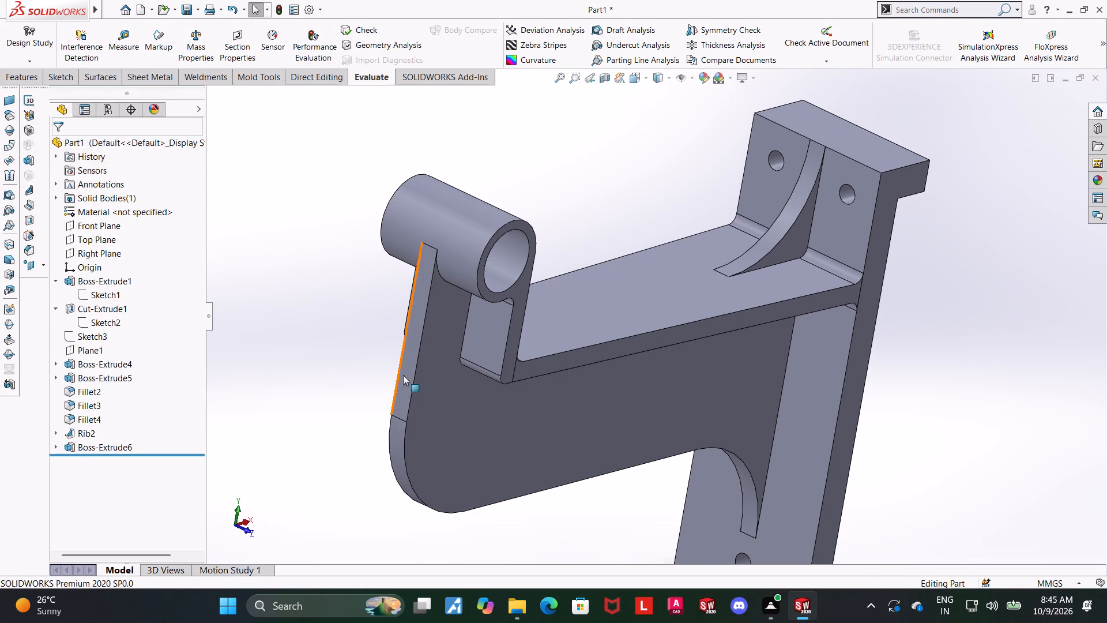
click(115, 46)
middle_drag(423, 337, 442, 392)
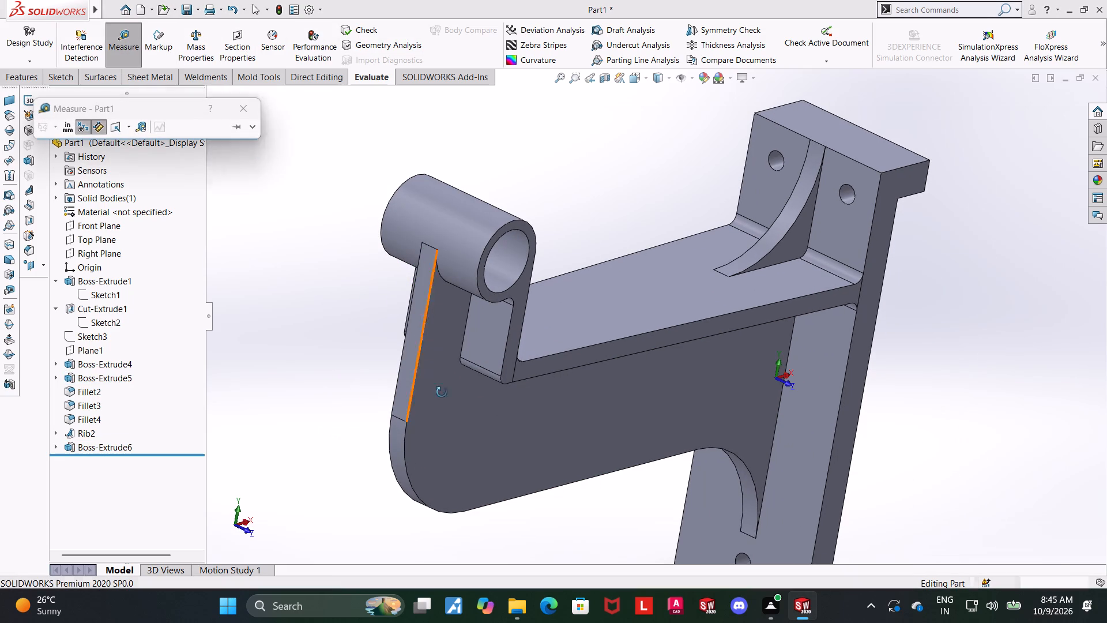
middle_drag(442, 392, 522, 444)
click(385, 324)
middle_drag(664, 412, 554, 343)
scroll(554, 347, up, 1)
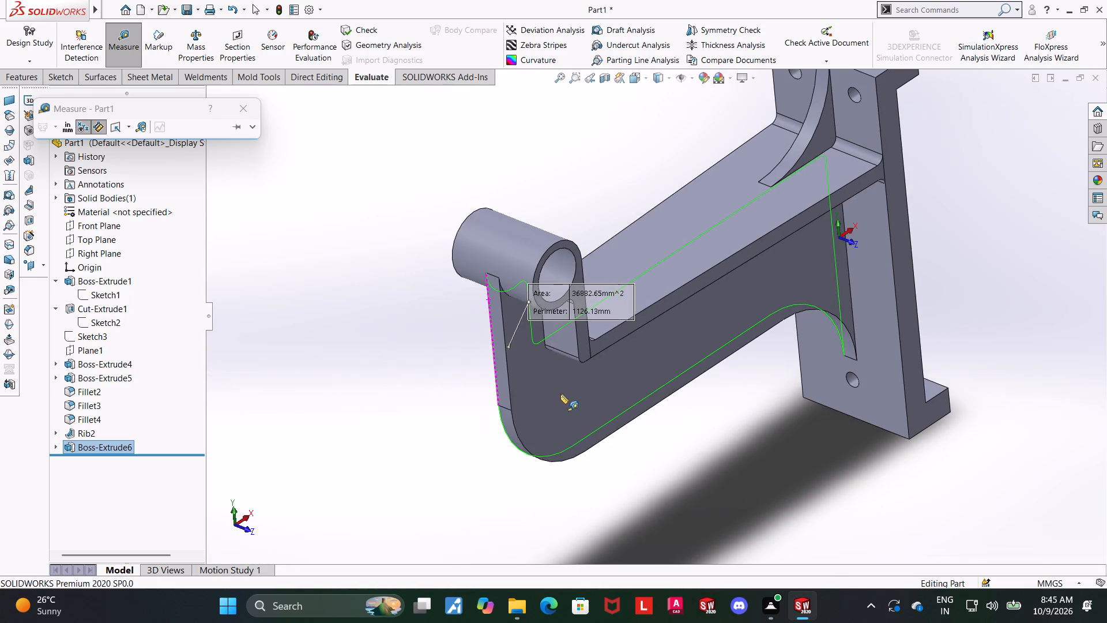
click(560, 394)
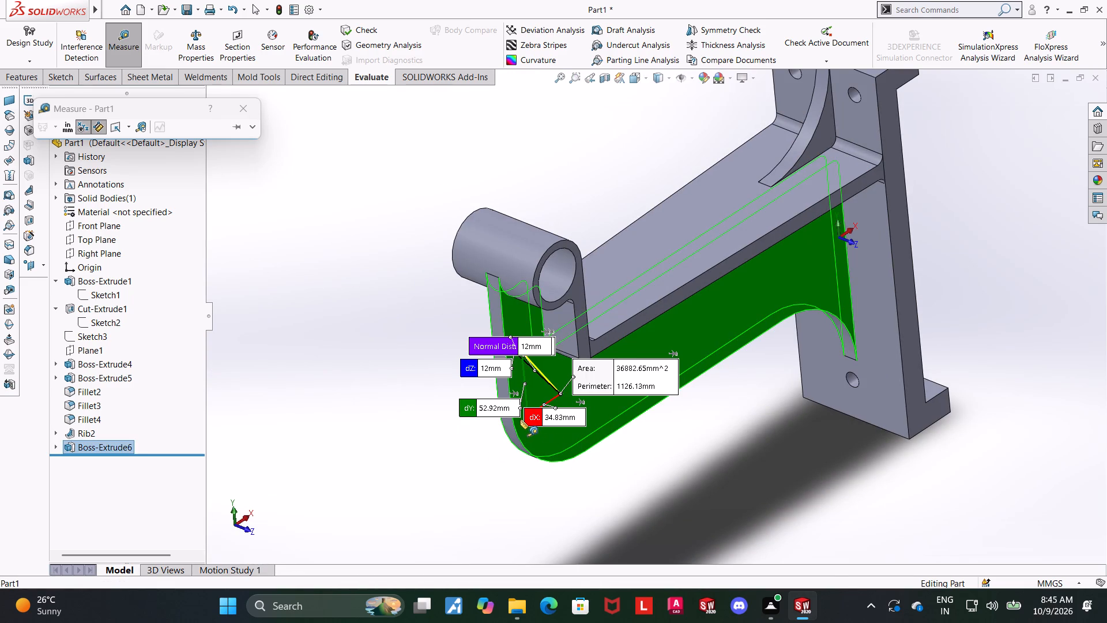
scroll(520, 419, up, 4)
key(Escape)
Review the whole bracket from several angles, finishing in the isometric view.
middle_drag(683, 406, 664, 296)
scroll(664, 296, up, 1)
scroll(669, 302, down, 4)
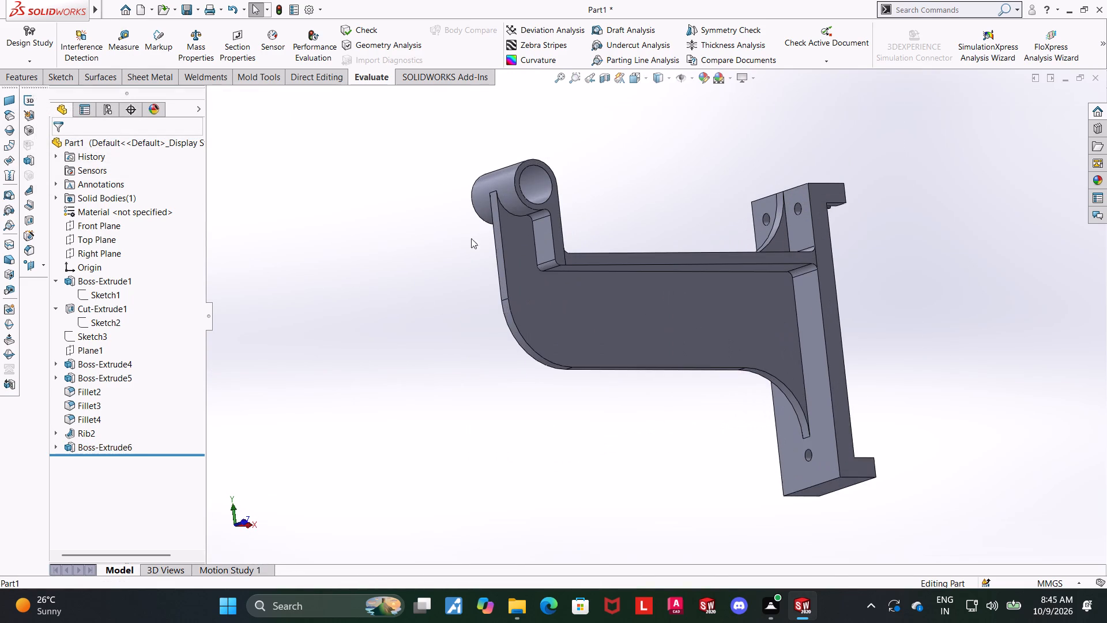
scroll(865, 451, up, 2)
middle_drag(861, 447, 853, 464)
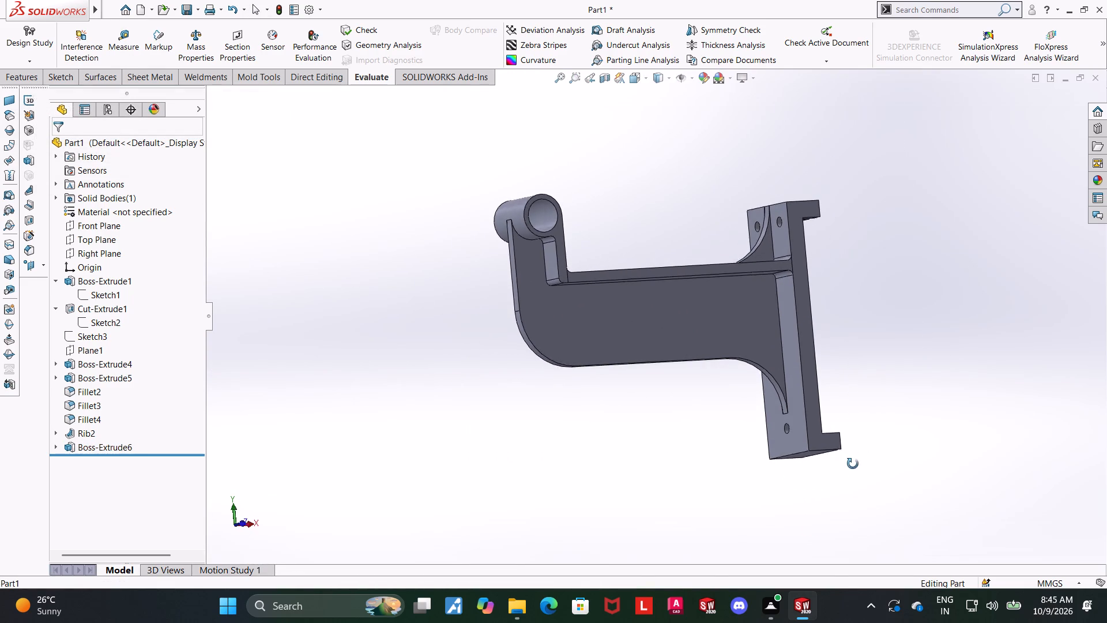
middle_drag(853, 464, 859, 490)
scroll(860, 493, up, 1)
middle_drag(864, 345, 871, 407)
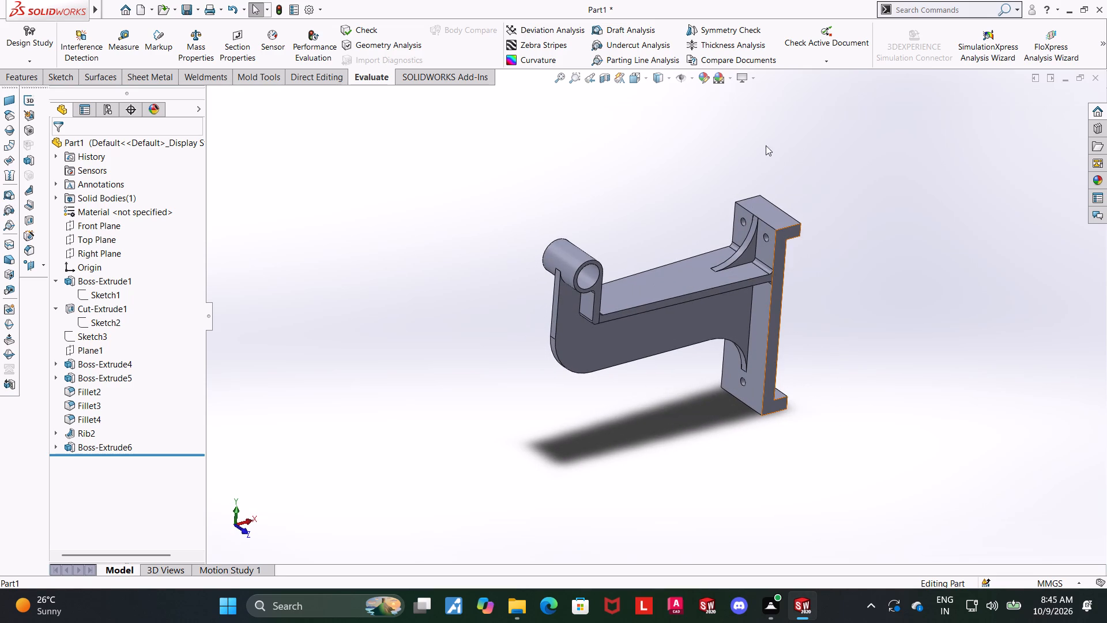
click(634, 81)
click(507, 356)
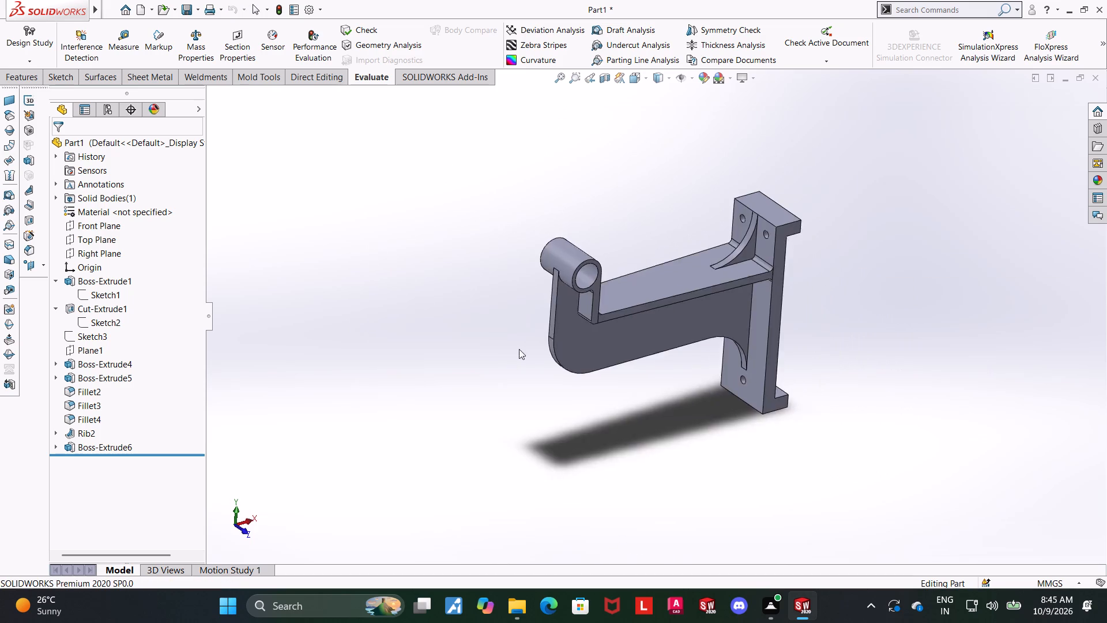
Examine where the web's upper end meets the ring, checking the narrow end face, ring surface and top edge.
scroll(733, 288, down, 1)
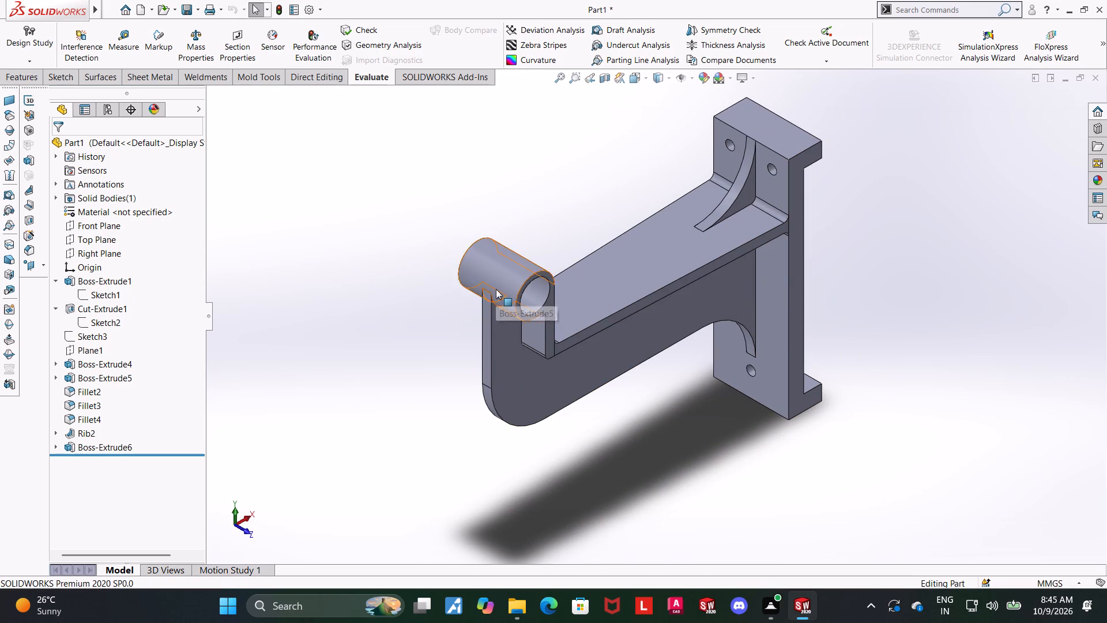
scroll(496, 289, down, 5)
click(389, 345)
click(529, 305)
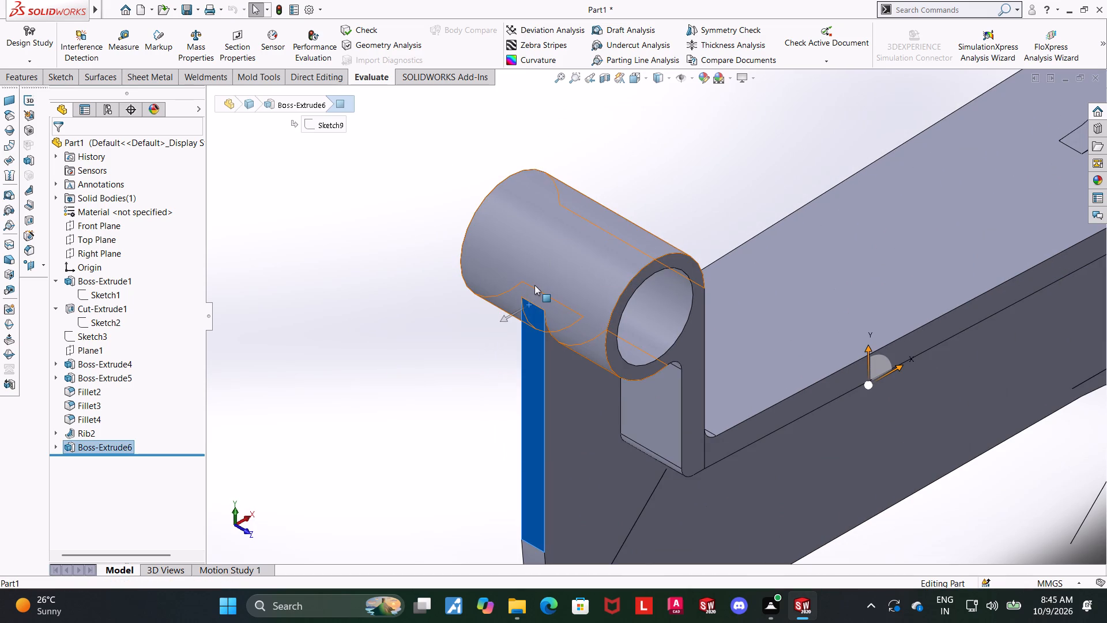
ctrl+click(534, 283)
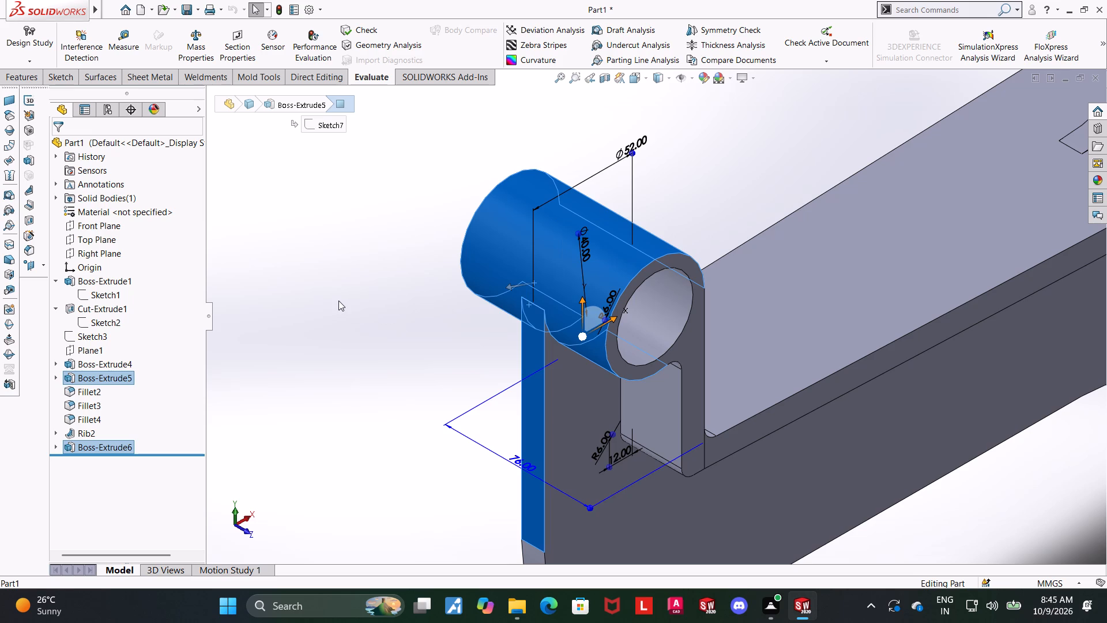
click(338, 301)
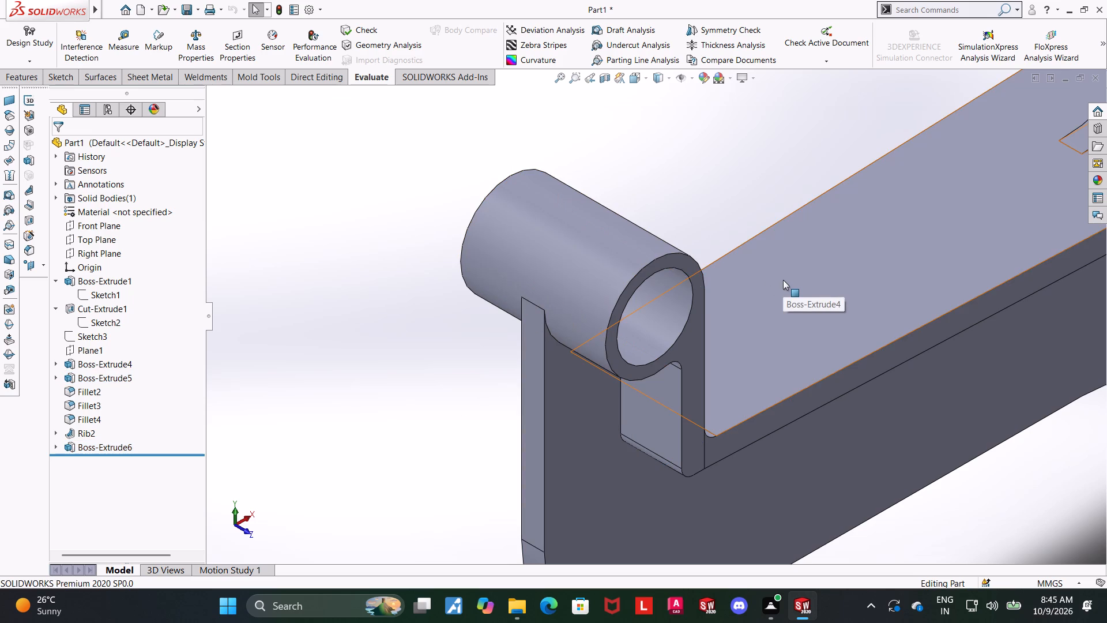
click(535, 306)
scroll(535, 306, down, 11)
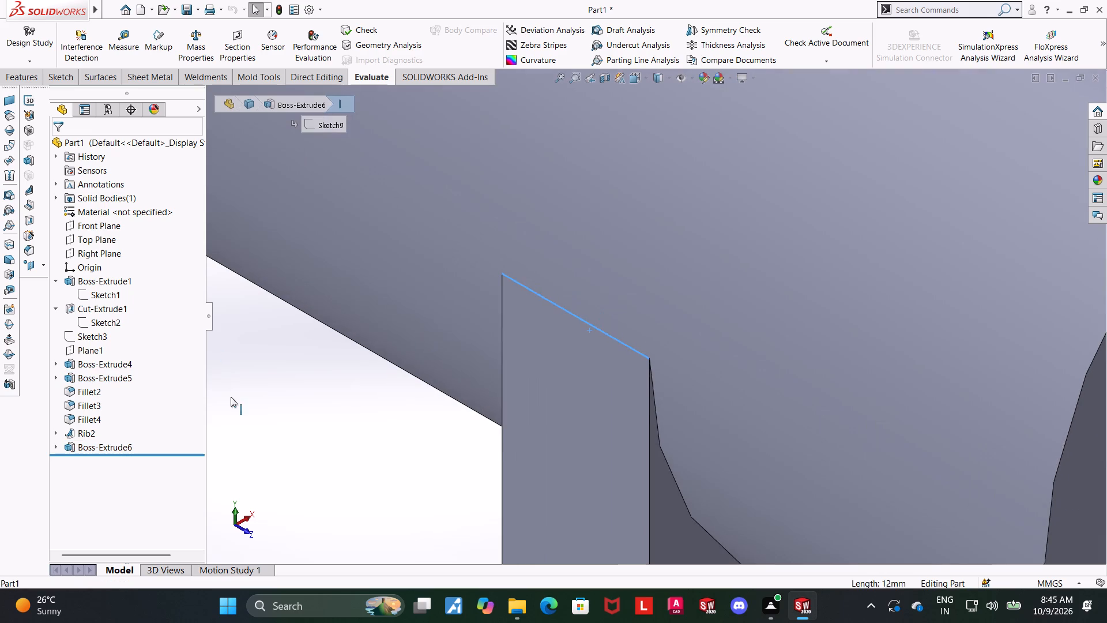
scroll(372, 375, up, 2)
click(382, 407)
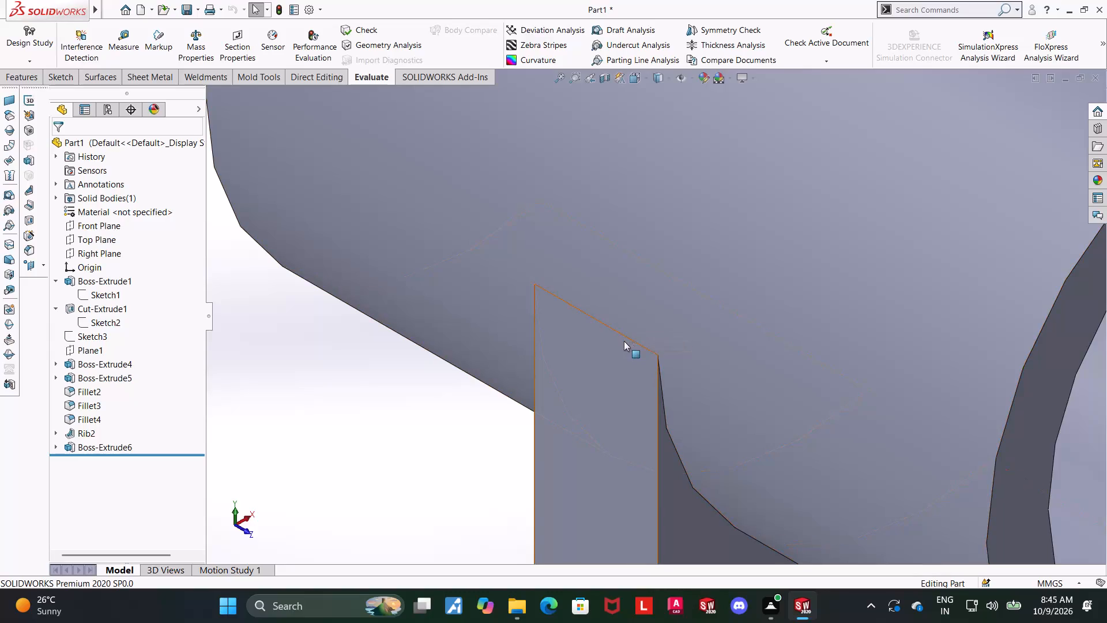
click(620, 334)
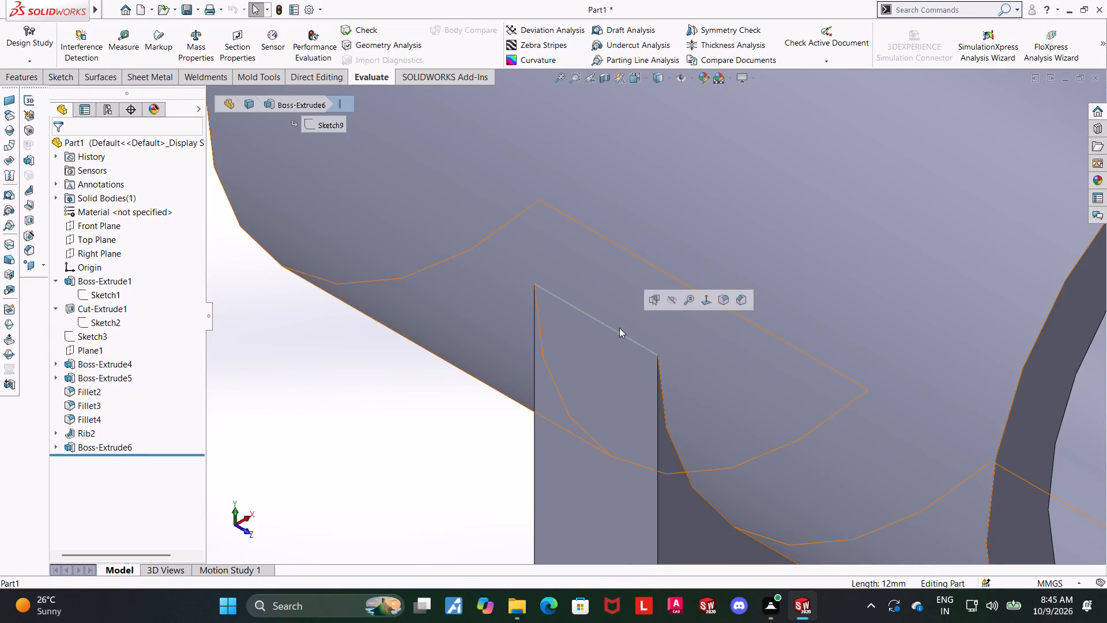
scroll(419, 316, down, 6)
scroll(436, 307, up, 15)
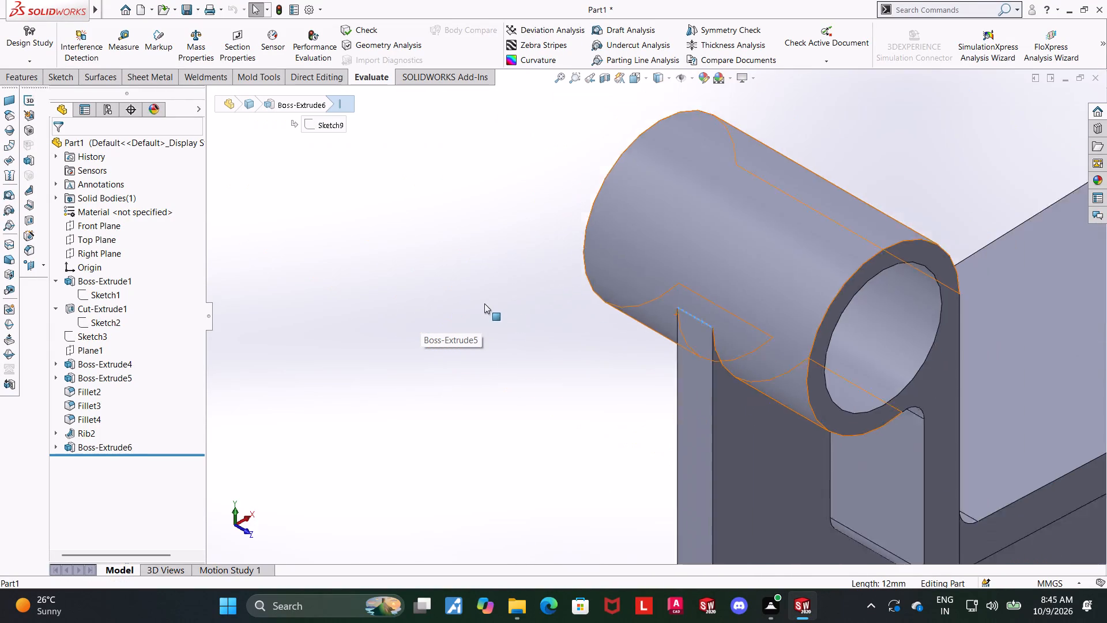
scroll(484, 303, up, 3)
scroll(873, 326, up, 6)
scroll(868, 313, down, 4)
middle_drag(767, 275, 755, 222)
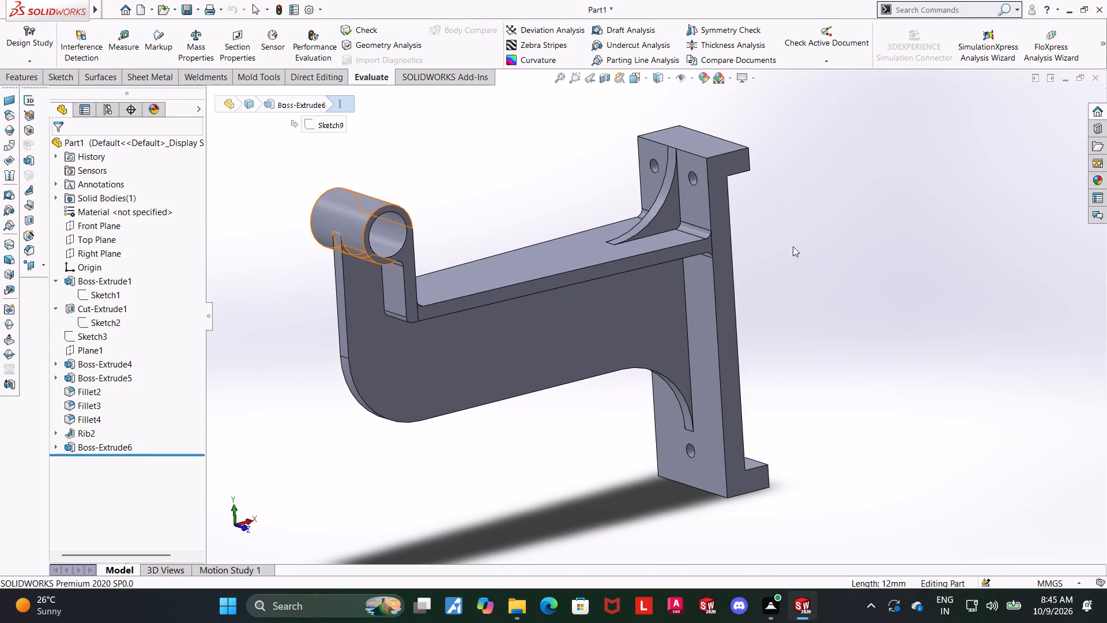
click(823, 258)
In the front view, measure the ring's outer radius and its bore diameter.
middle_drag(802, 254, 756, 246)
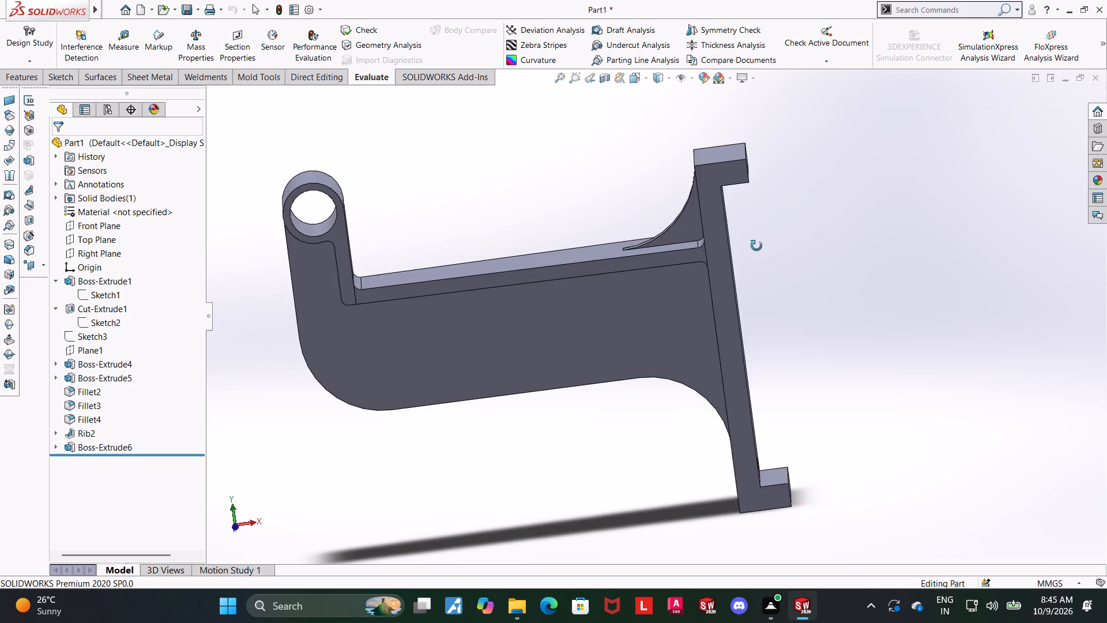
middle_drag(756, 246, 815, 264)
scroll(812, 263, up, 1)
scroll(545, 191, down, 1)
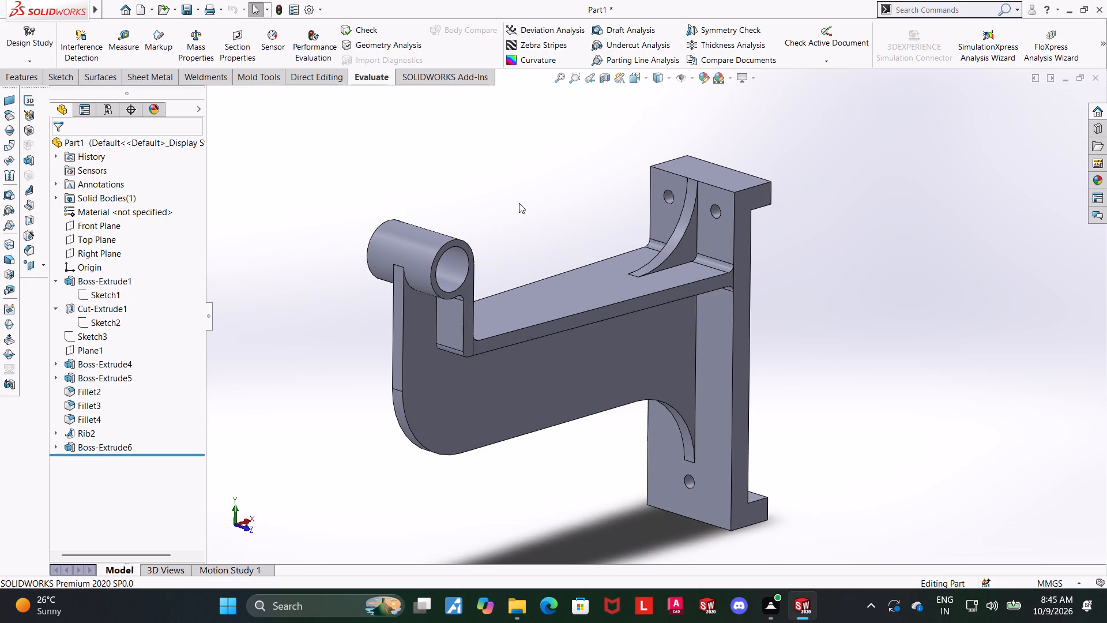
middle_drag(540, 272, 534, 262)
click(631, 80)
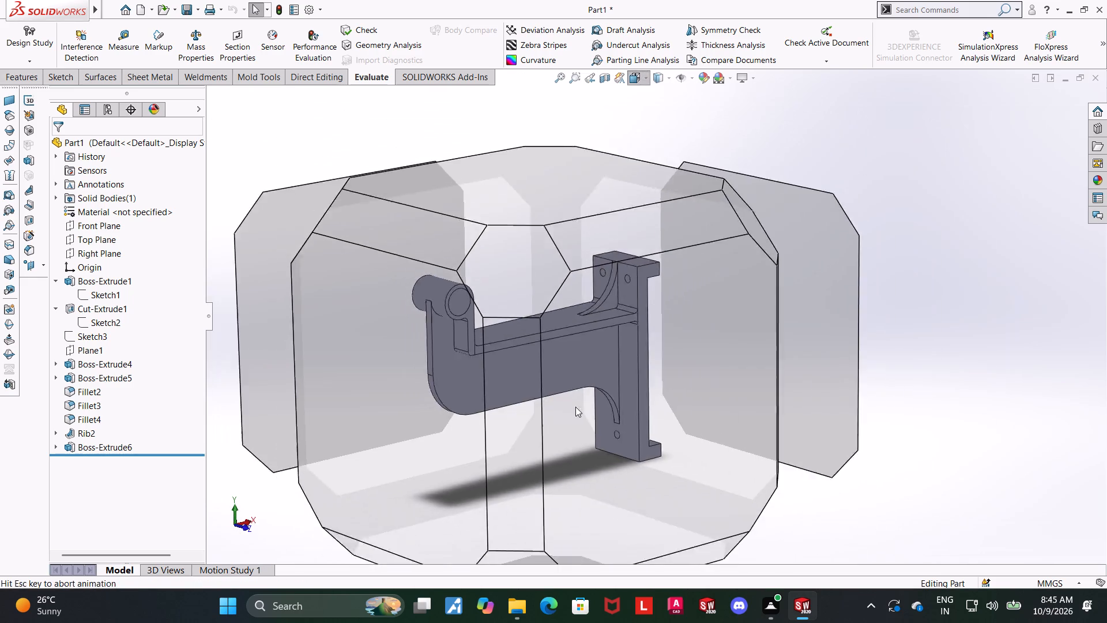
click(585, 382)
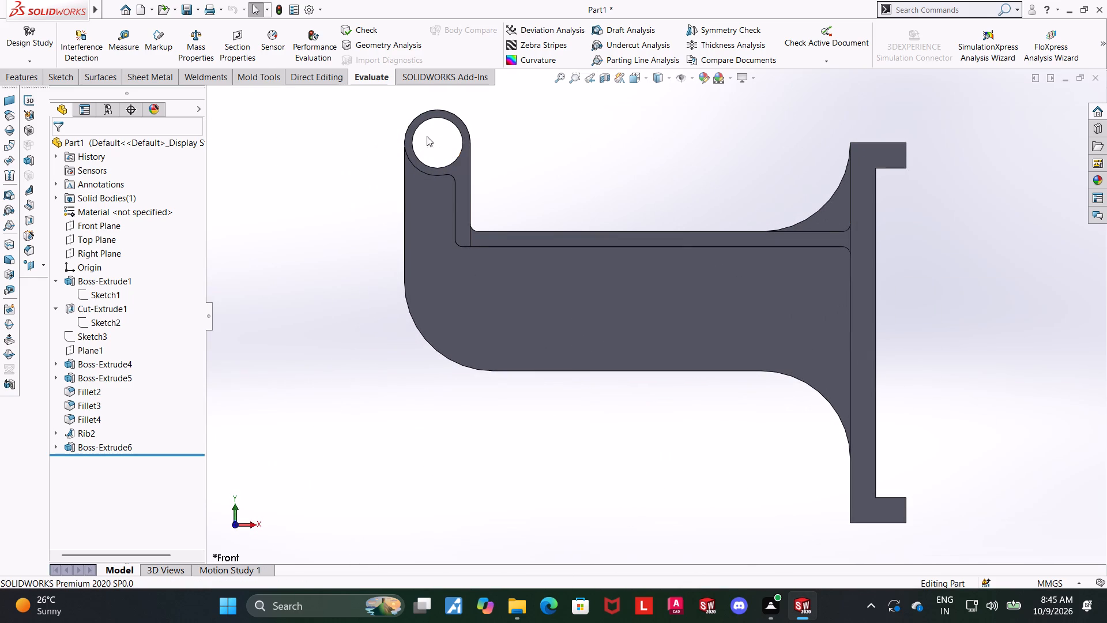
click(115, 40)
scroll(483, 107, down, 4)
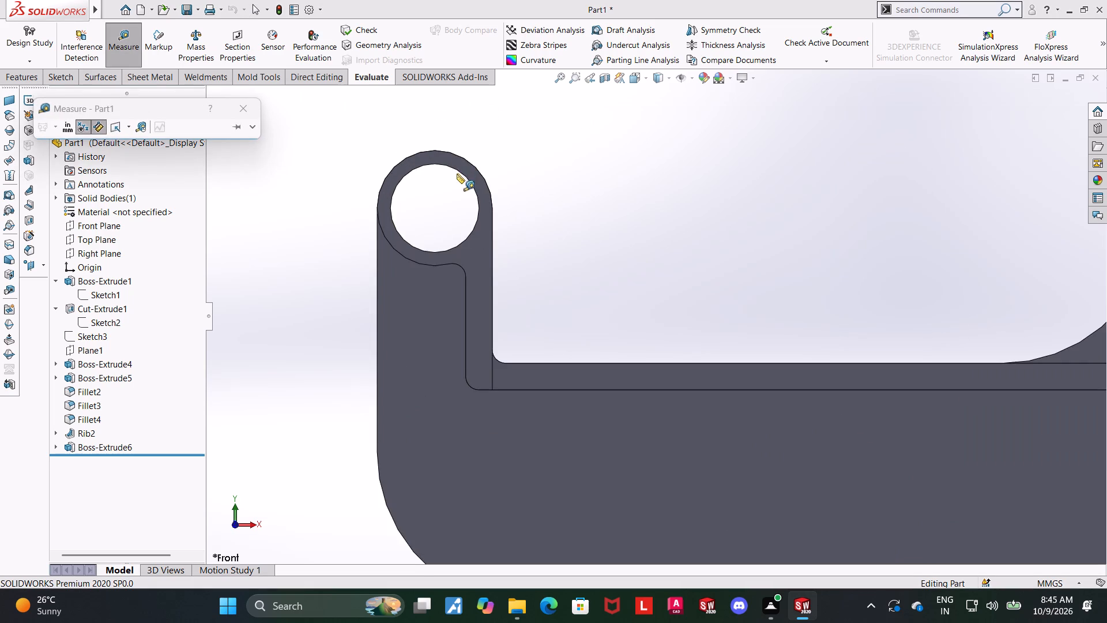
click(457, 172)
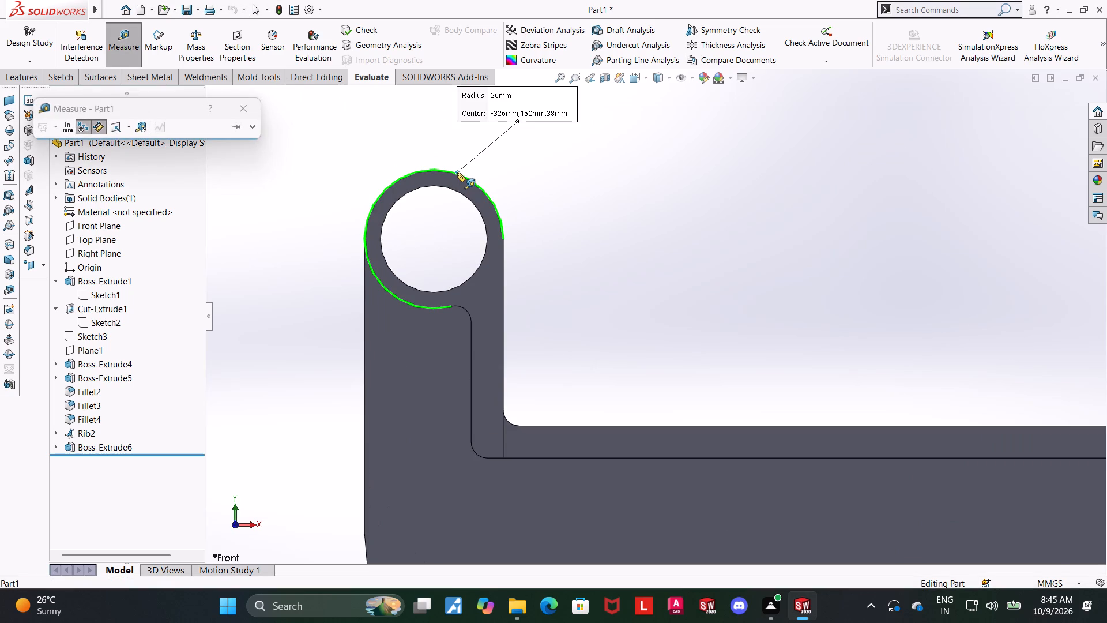
key(Escape)
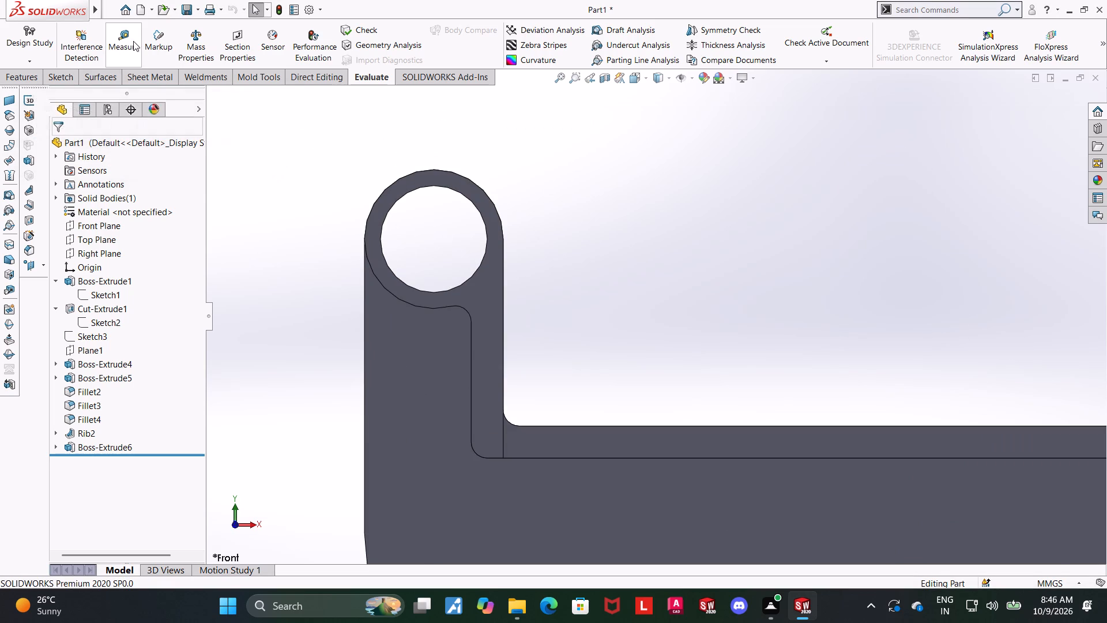
click(133, 41)
click(411, 189)
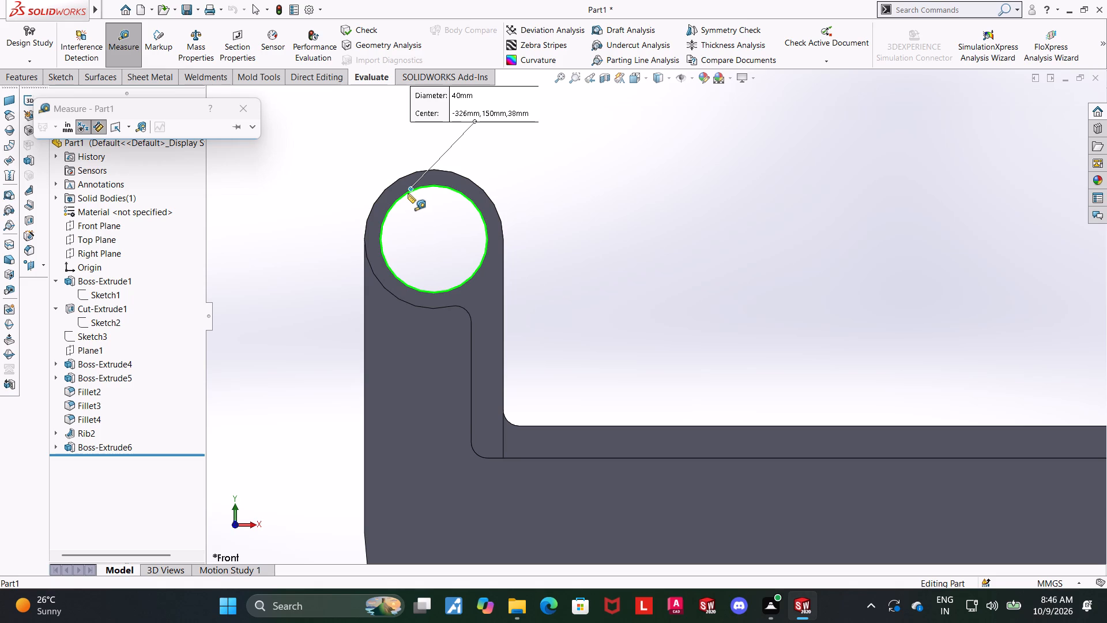
key(Escape)
Measure the vertical distance from the top face of the C-shaped channel to the arm's upper face.
scroll(427, 198, up, 5)
scroll(1056, 300, up, 2)
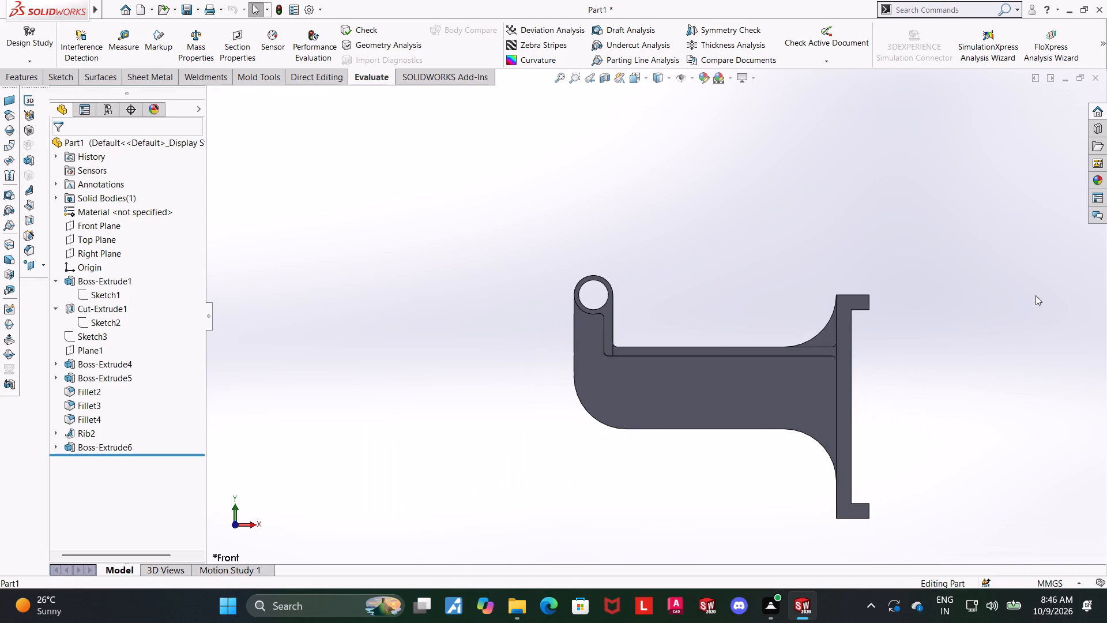
scroll(1015, 293, up, 1)
middle_drag(940, 290, 978, 344)
scroll(981, 344, up, 1)
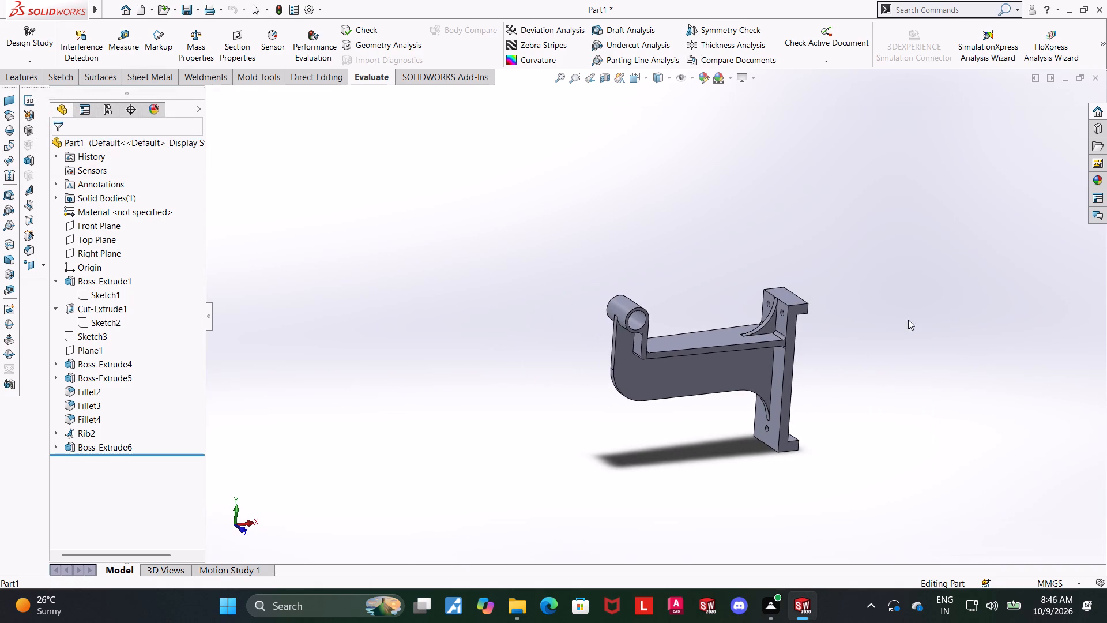
scroll(842, 314, down, 3)
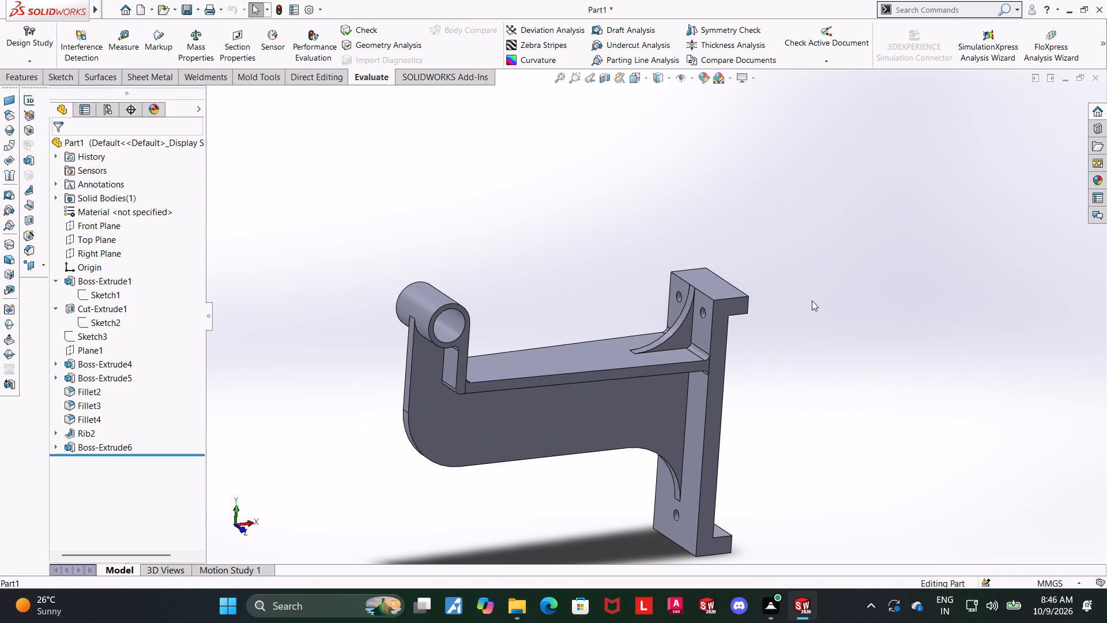
scroll(721, 284, down, 4)
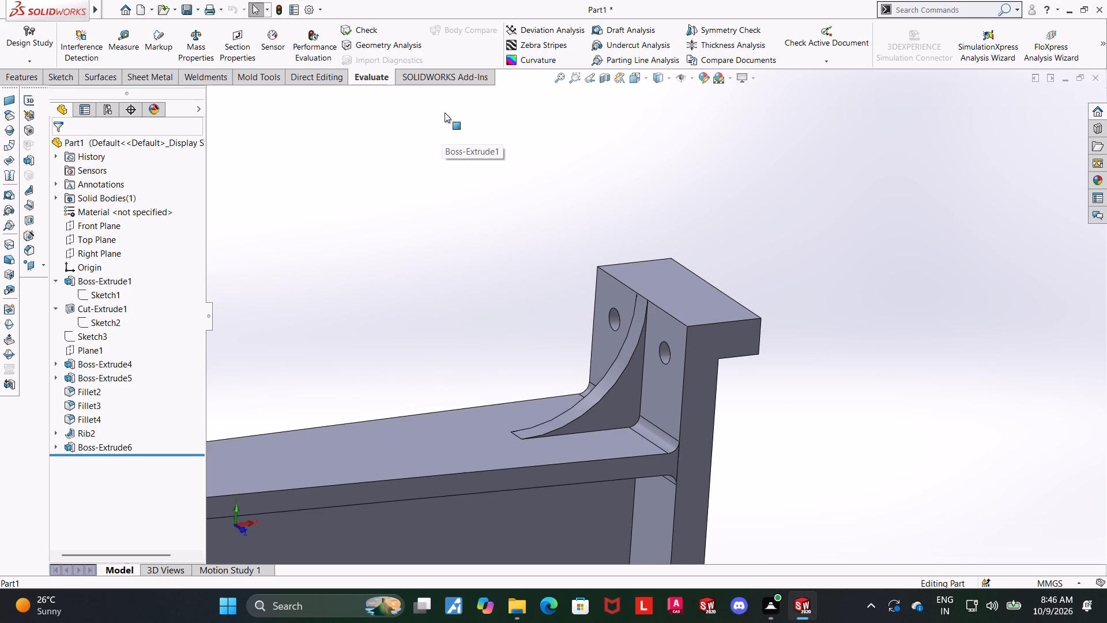
click(133, 43)
click(703, 283)
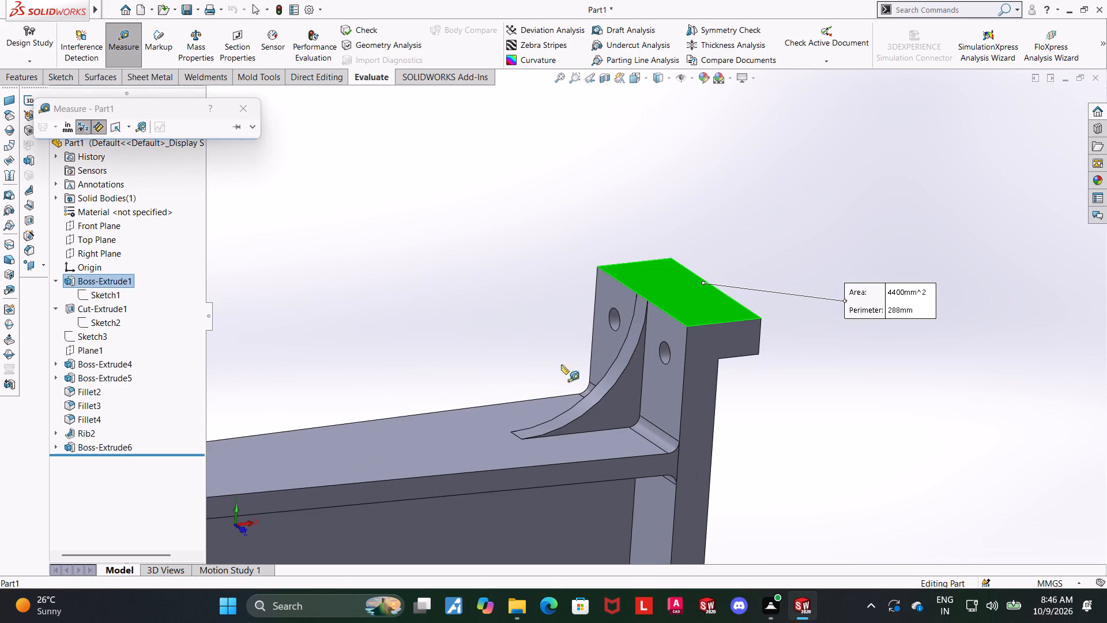
click(540, 400)
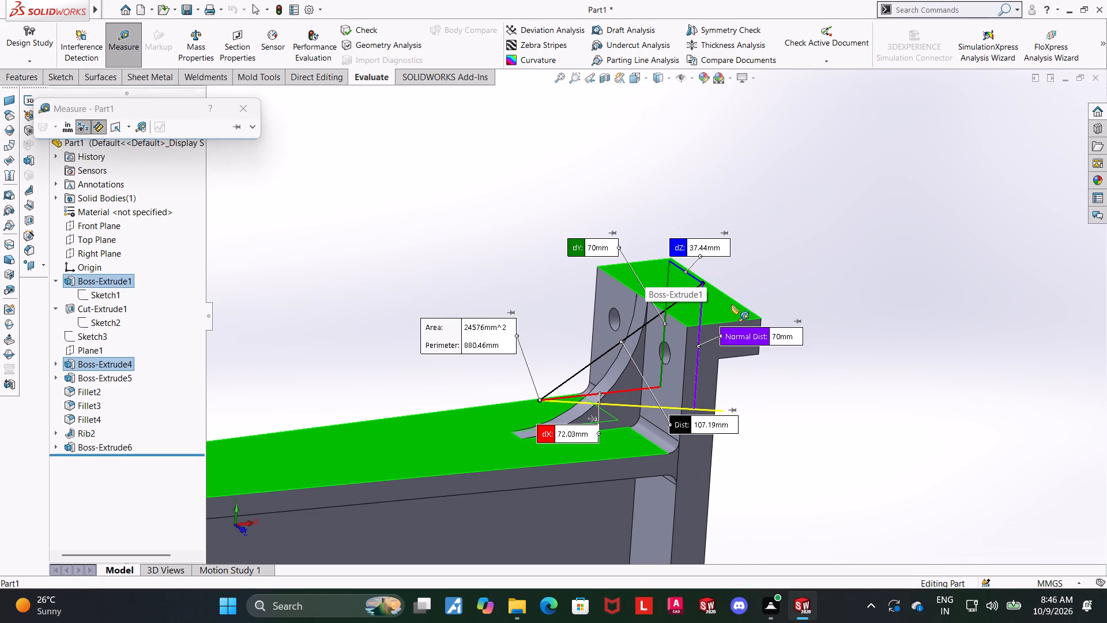
key(Escape)
Examine the whole bracket from several angles, checking the rib, the ring and the channel's mounting holes.
middle_drag(852, 363, 840, 429)
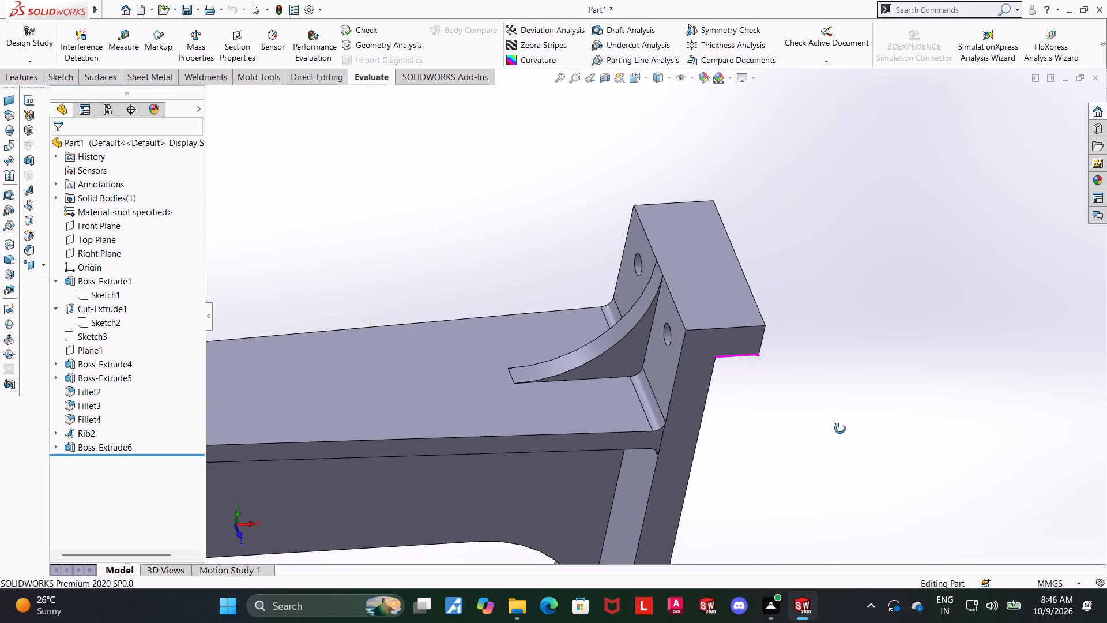
middle_drag(840, 429, 840, 428)
scroll(828, 419, up, 4)
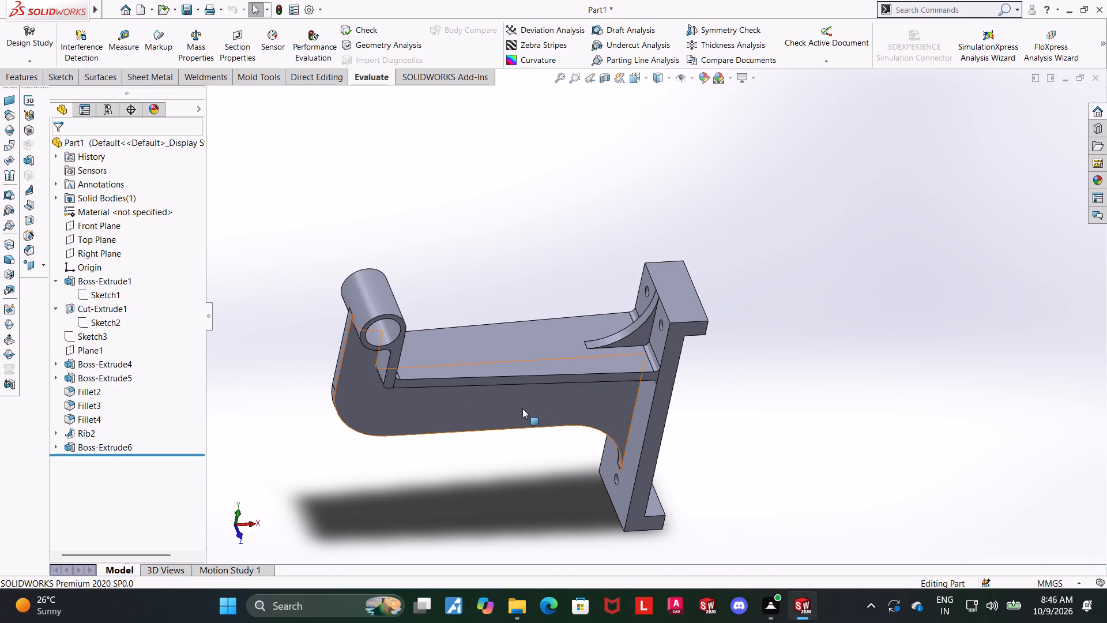
middle_drag(479, 403, 500, 385)
scroll(709, 382, up, 1)
middle_drag(709, 382, 691, 354)
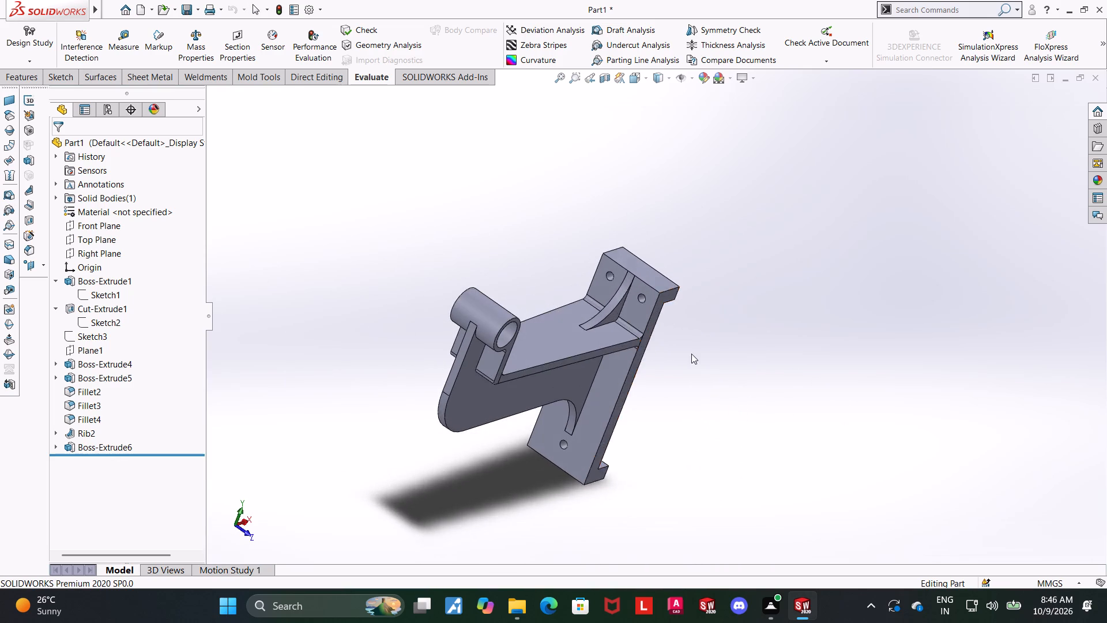
middle_drag(691, 354, 732, 401)
scroll(597, 310, down, 3)
scroll(591, 314, up, 2)
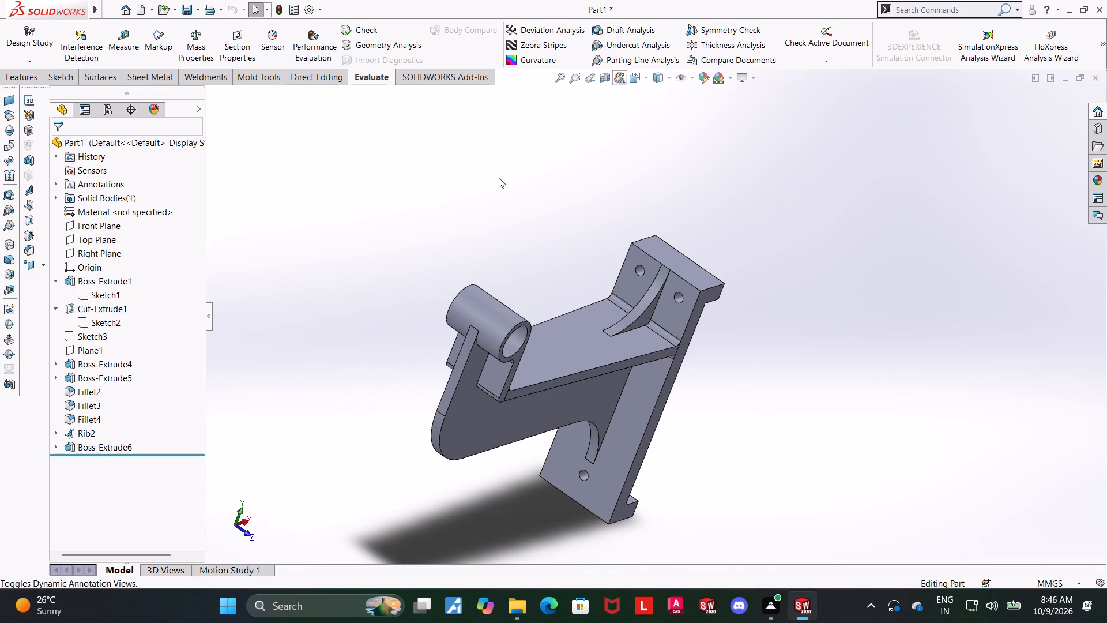
Apply a cyan colour from the standard swatches to the whole part.
right_click(93, 140)
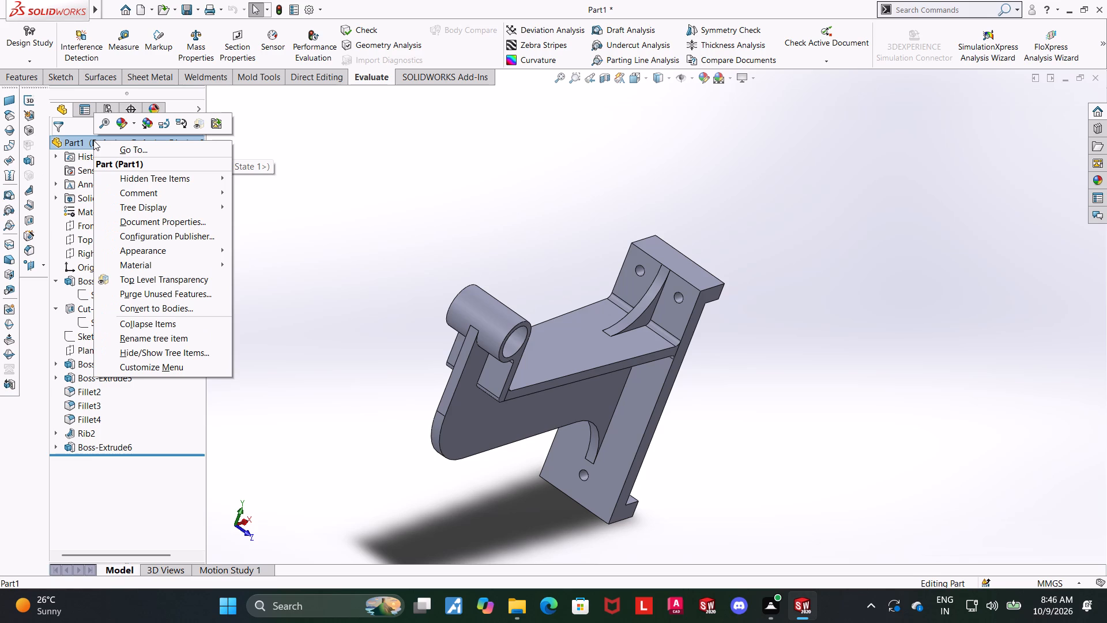
click(121, 122)
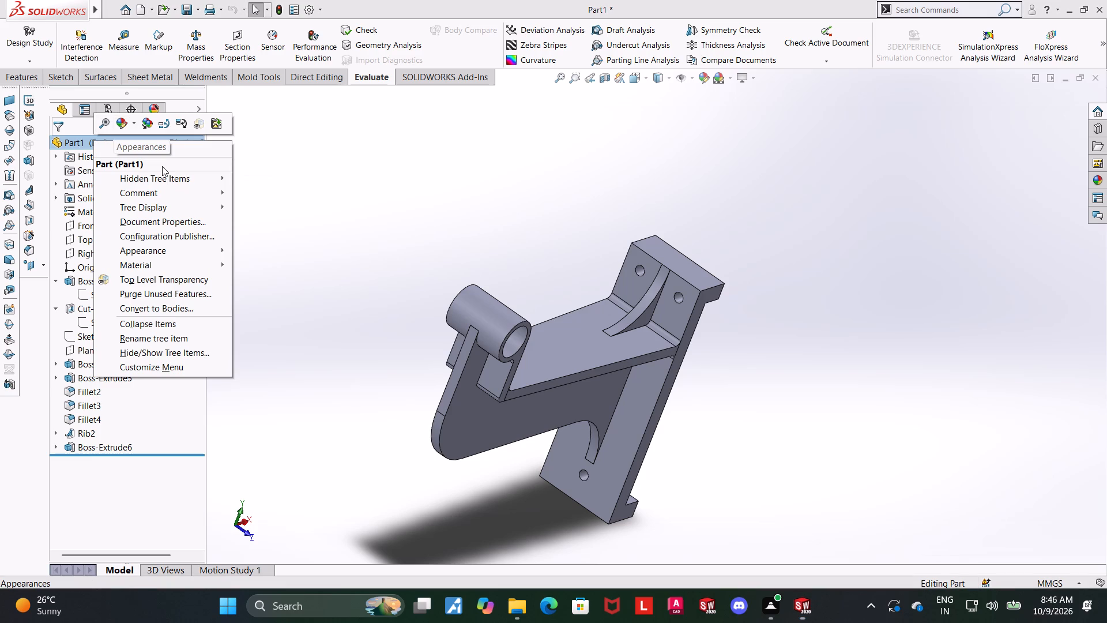
click(126, 124)
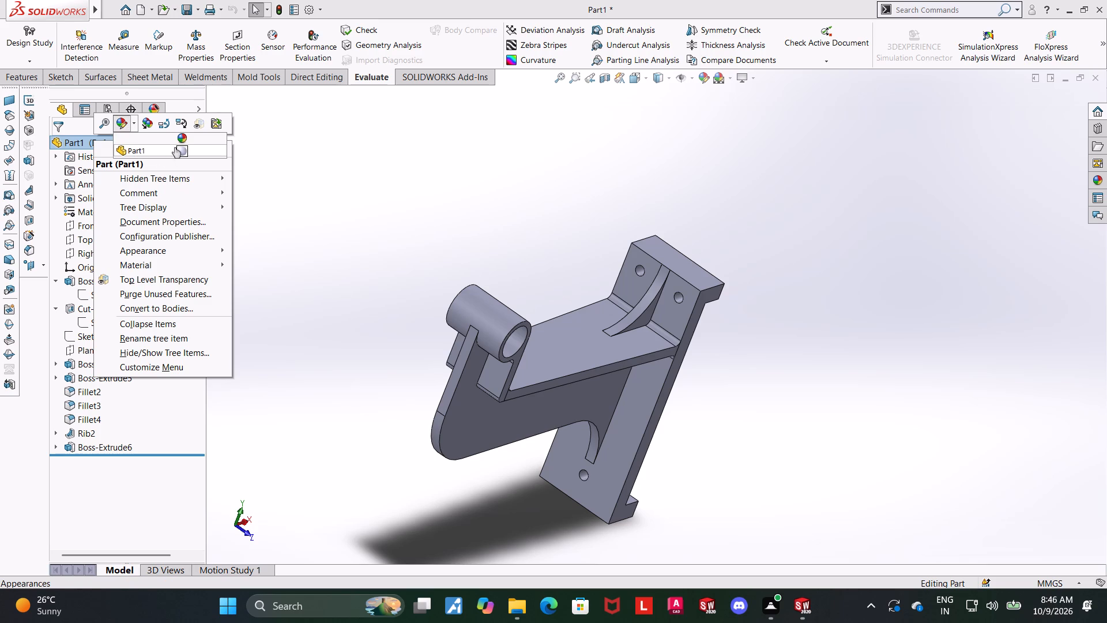
click(177, 147)
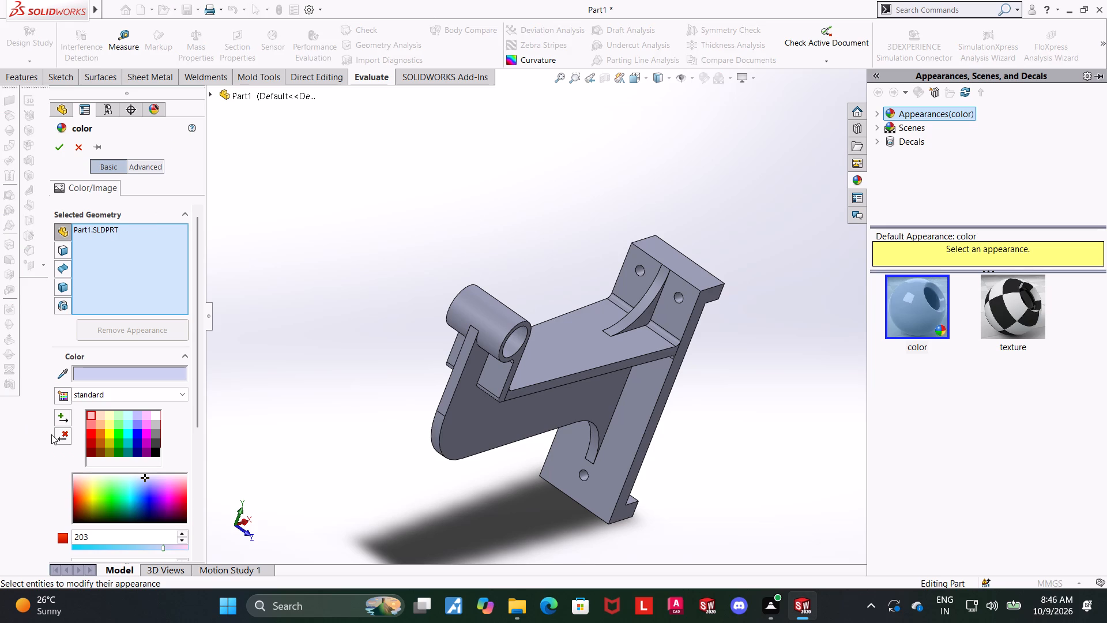
click(127, 427)
click(129, 430)
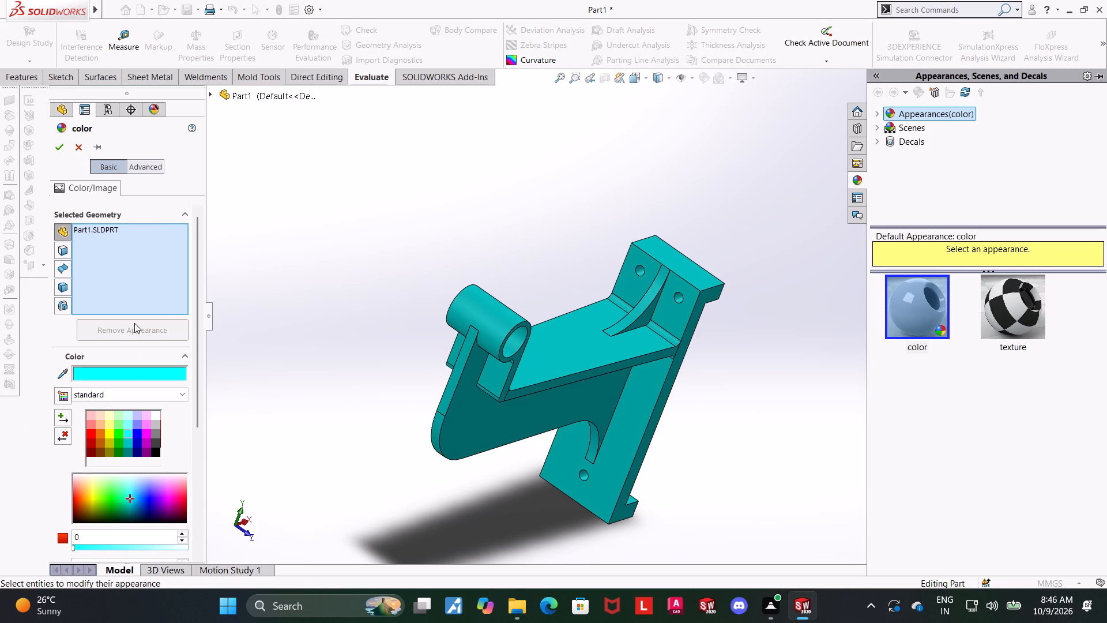
click(66, 153)
click(330, 281)
Review the recoloured bracket from several angles, including the ring side, the web and the channel plate.
scroll(421, 290, up, 1)
middle_drag(421, 290, 465, 270)
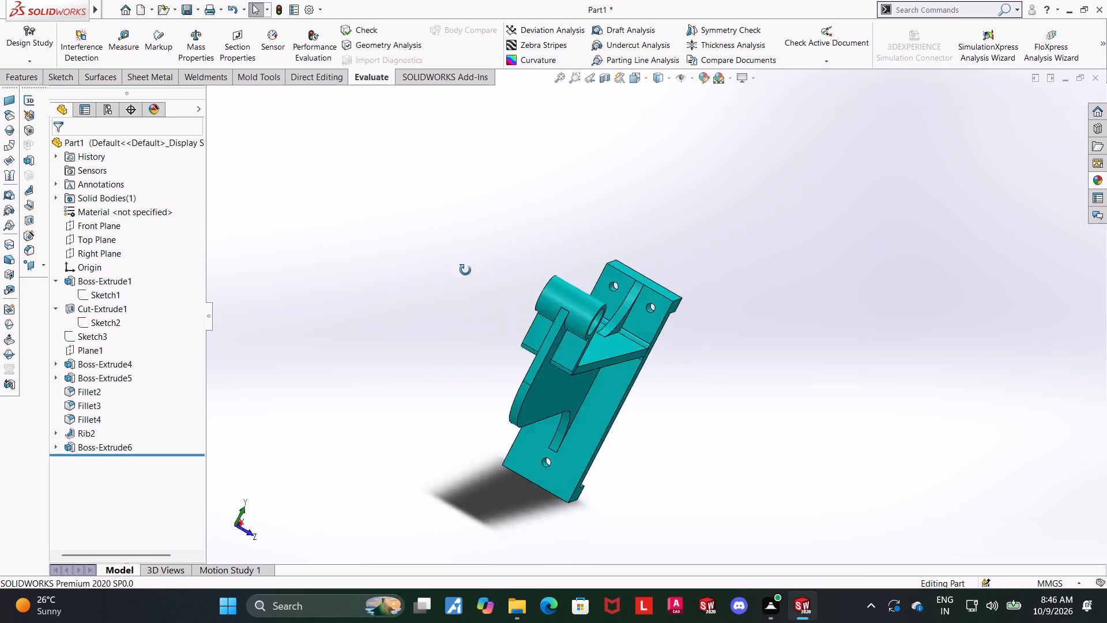
middle_drag(465, 270, 483, 310)
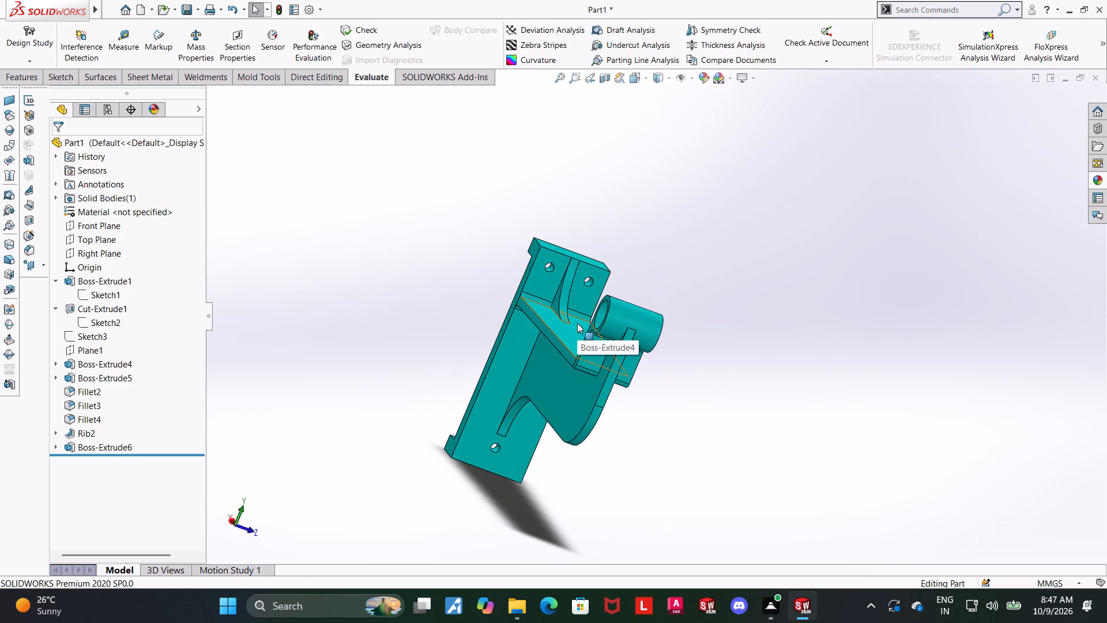
middle_drag(599, 321, 591, 324)
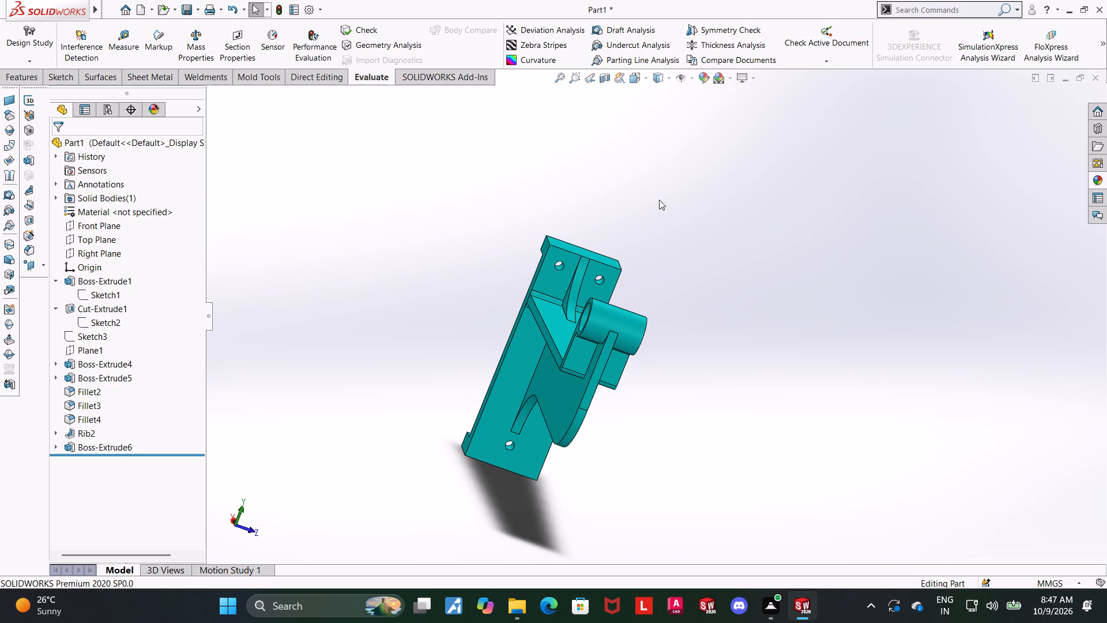
scroll(677, 271, up, 1)
middle_drag(660, 269, 607, 262)
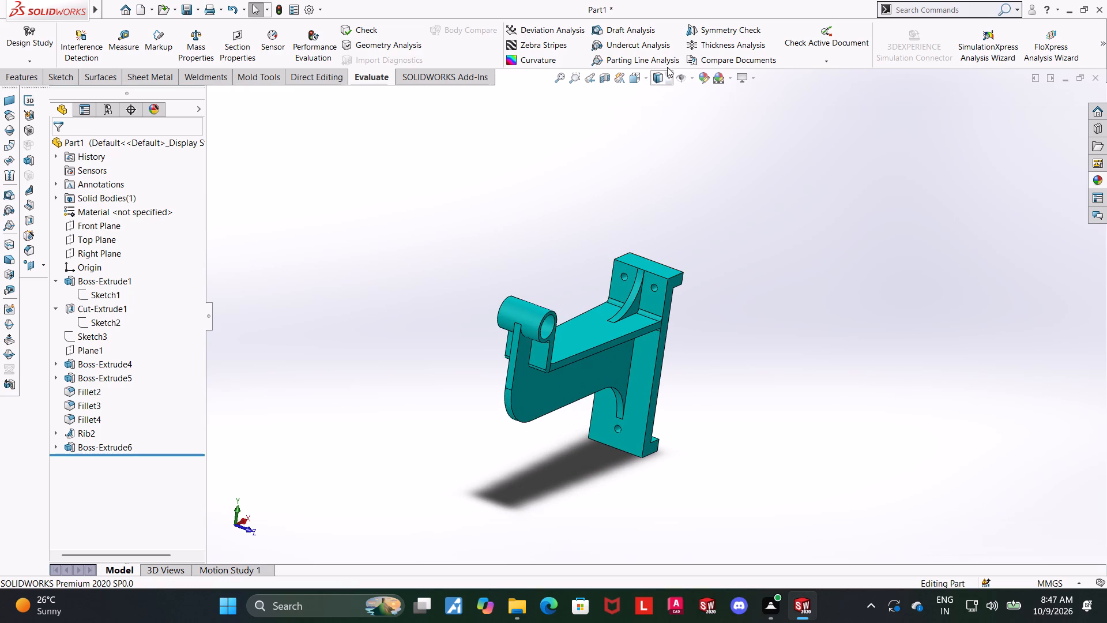
click(661, 73)
click(607, 266)
middle_drag(645, 208, 634, 209)
scroll(642, 209, up, 1)
scroll(635, 158, up, 2)
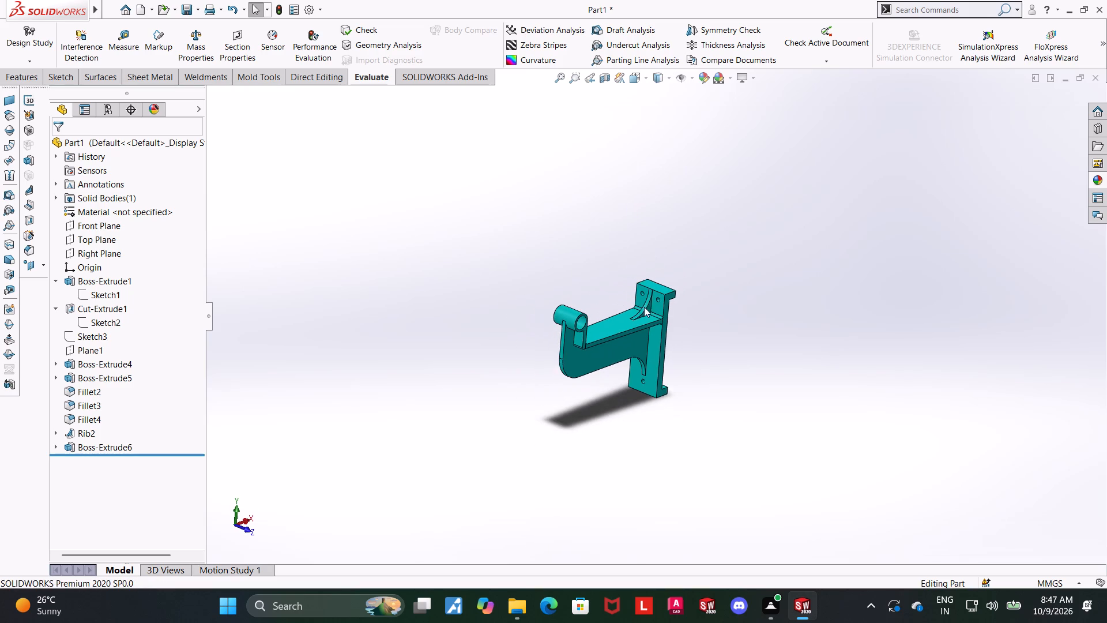
scroll(641, 315, up, 1)
scroll(641, 315, down, 2)
scroll(608, 306, up, 2)
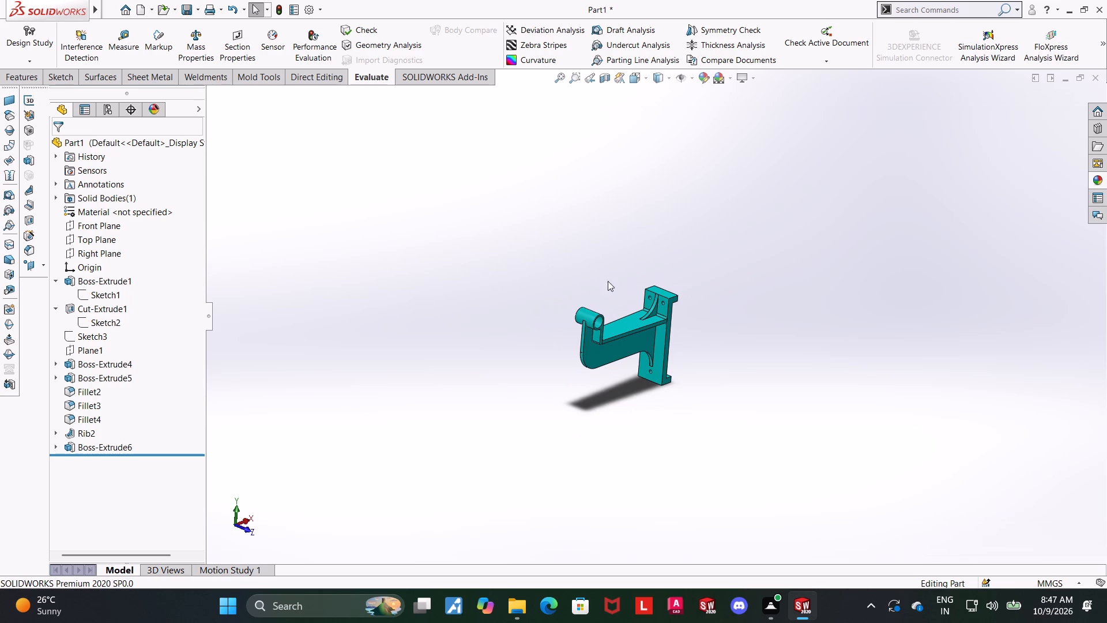
scroll(608, 272, down, 2)
scroll(666, 329, down, 1)
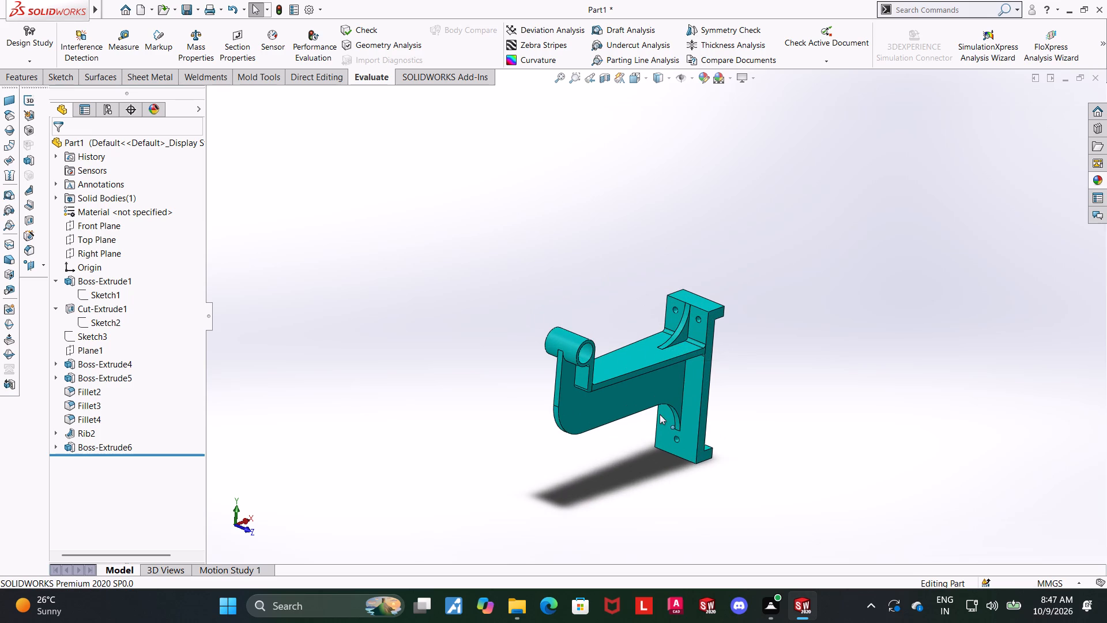
scroll(657, 418, down, 1)
middle_drag(675, 414, 688, 401)
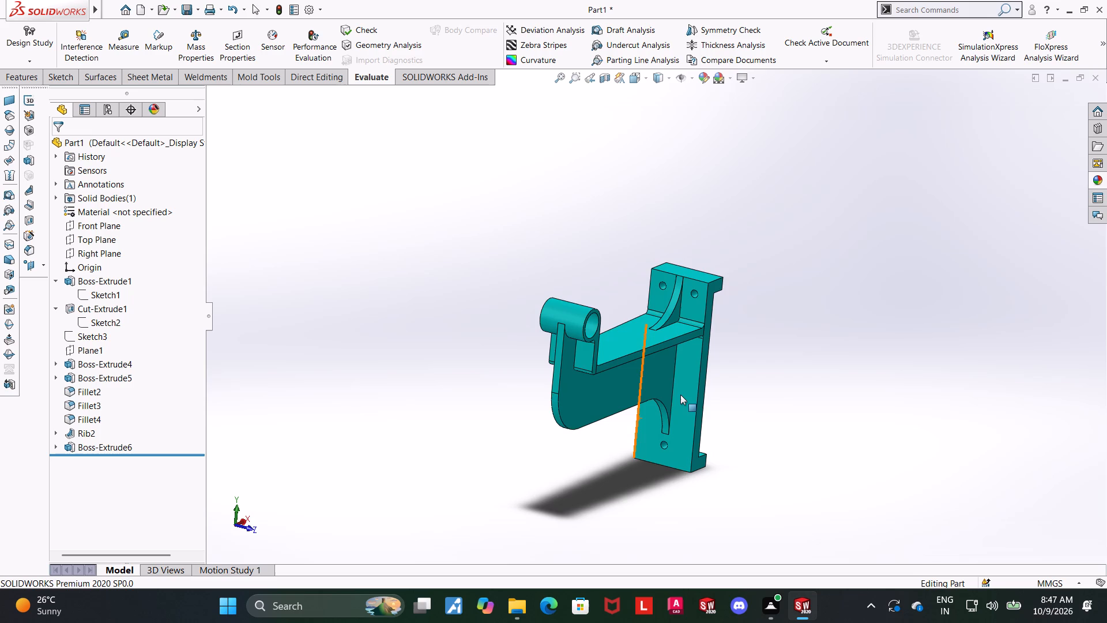
middle_drag(680, 394, 679, 419)
scroll(679, 422, up, 1)
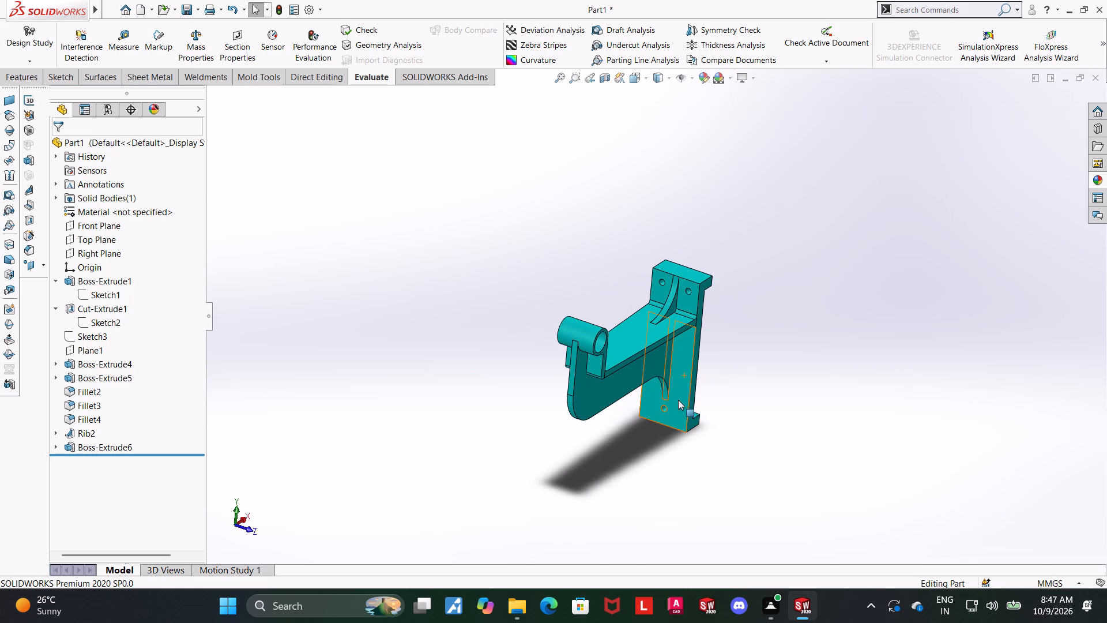
scroll(678, 400, down, 3)
middle_drag(546, 332, 476, 412)
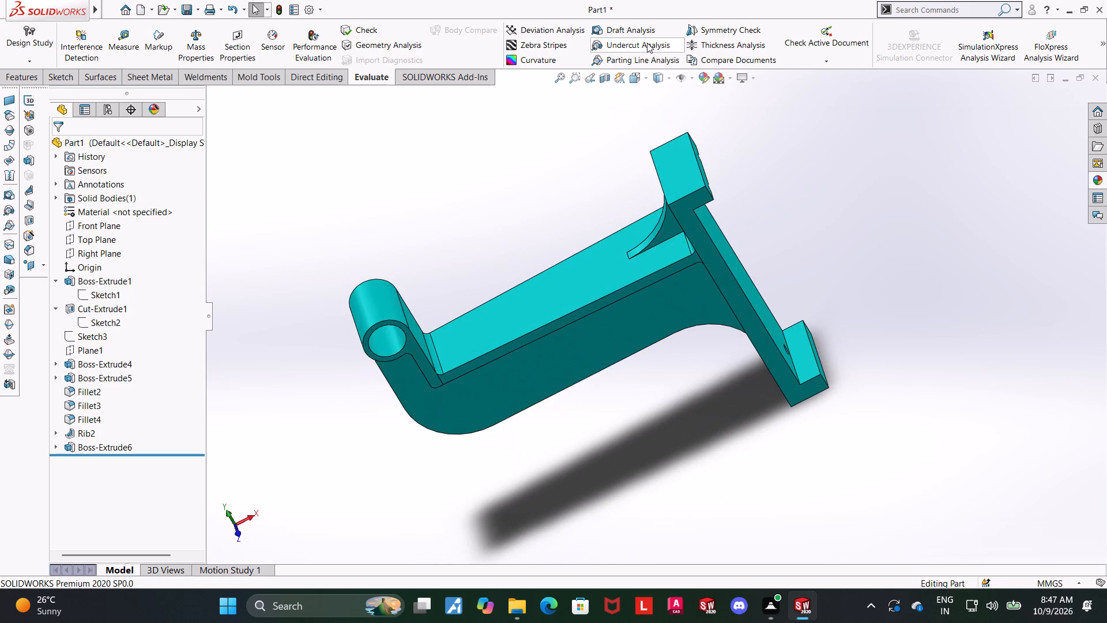
Inspect the bracket from directly above, checking the tapered arm, and from the front and angled views.
click(635, 81)
click(459, 299)
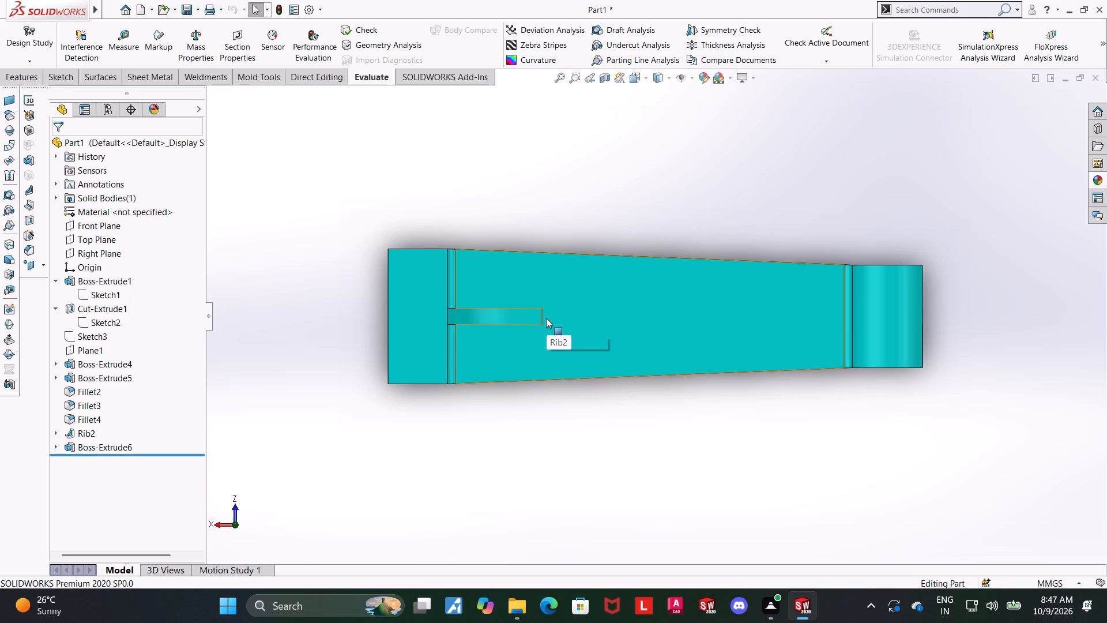
scroll(546, 318, up, 1)
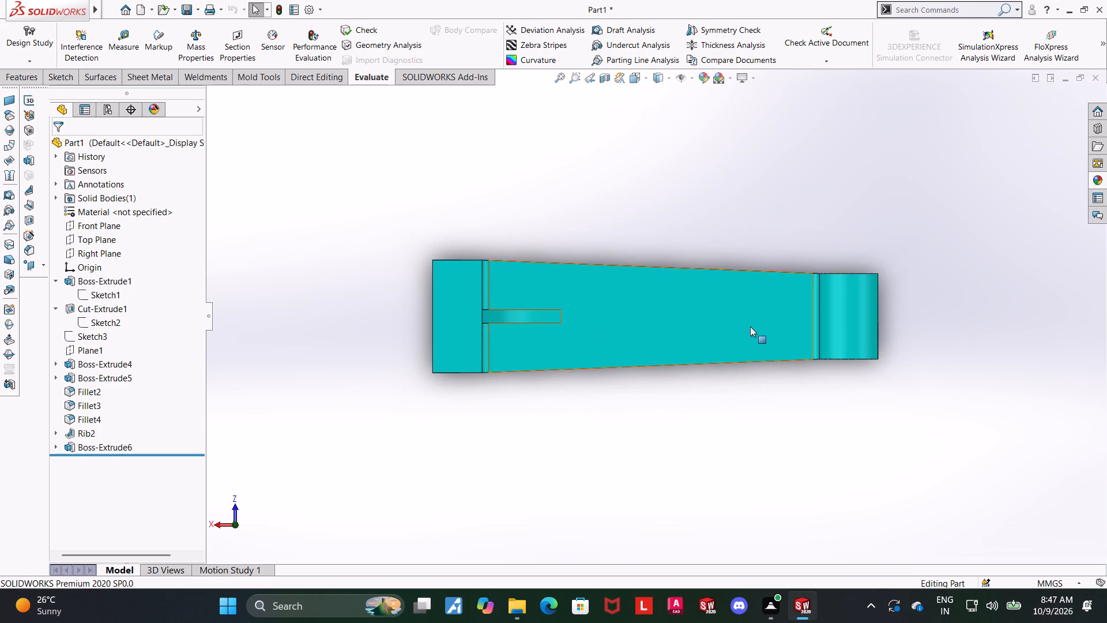
scroll(750, 326, up, 1)
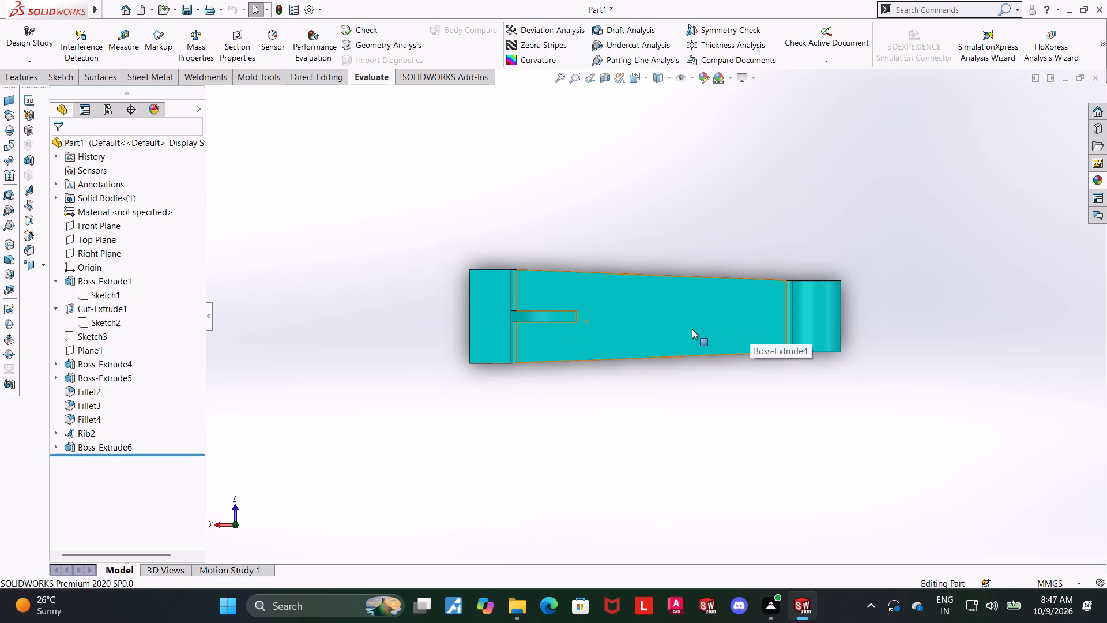
middle_drag(686, 323, 454, 401)
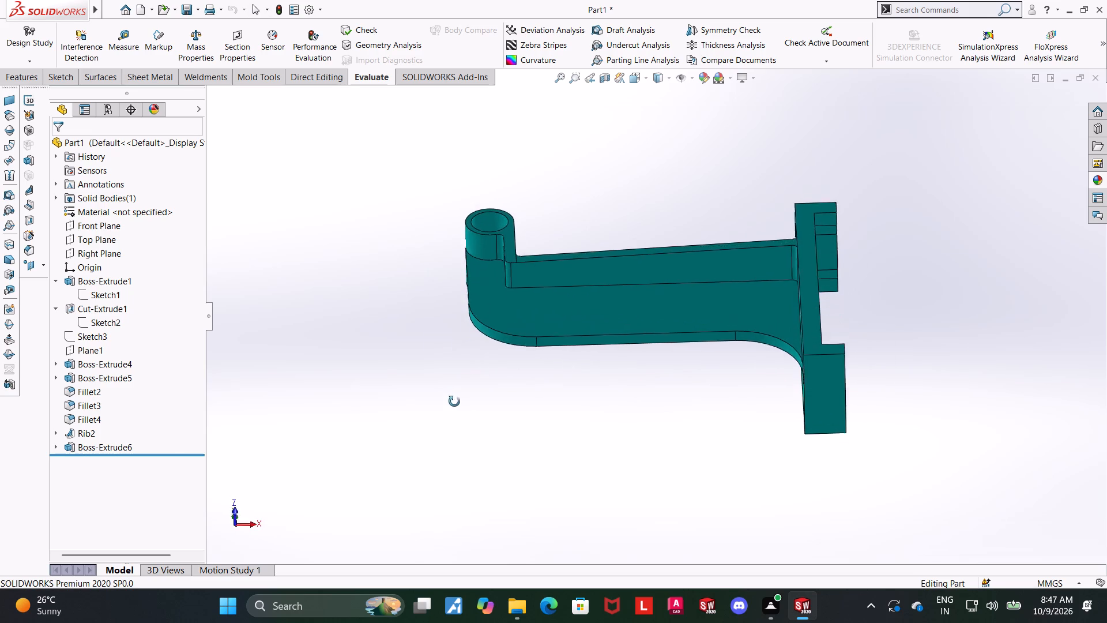
middle_drag(454, 401, 464, 436)
middle_drag(485, 278, 485, 401)
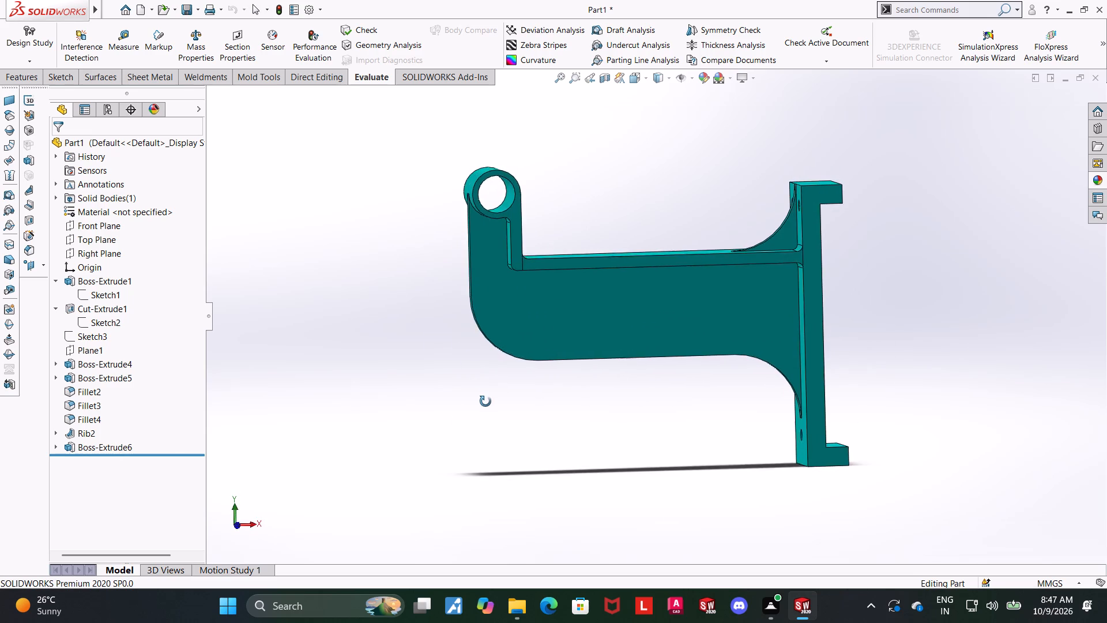
middle_drag(485, 401, 491, 414)
scroll(491, 417, up, 1)
middle_drag(483, 329, 495, 361)
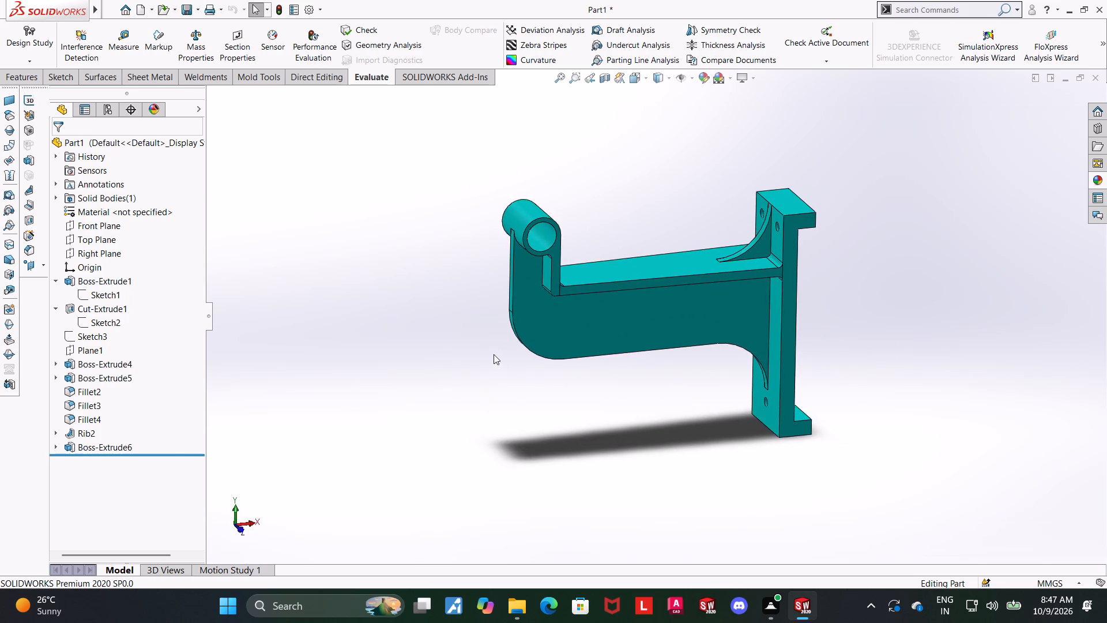
scroll(502, 287, down, 2)
scroll(577, 291, up, 5)
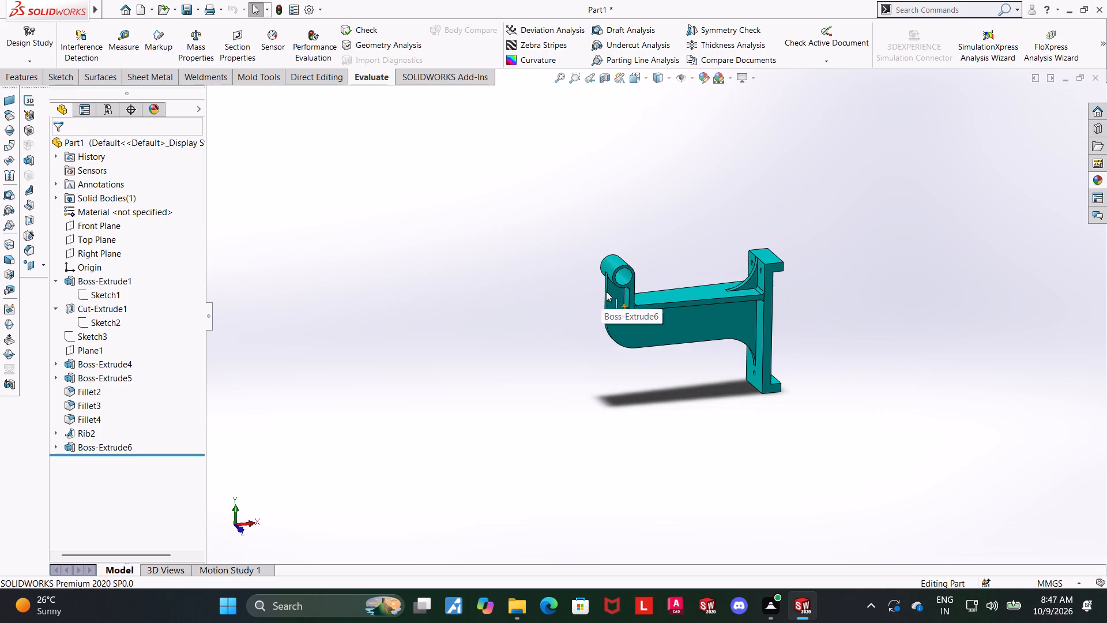
scroll(597, 290, down, 2)
middle_drag(576, 292, 579, 332)
scroll(795, 298, down, 2)
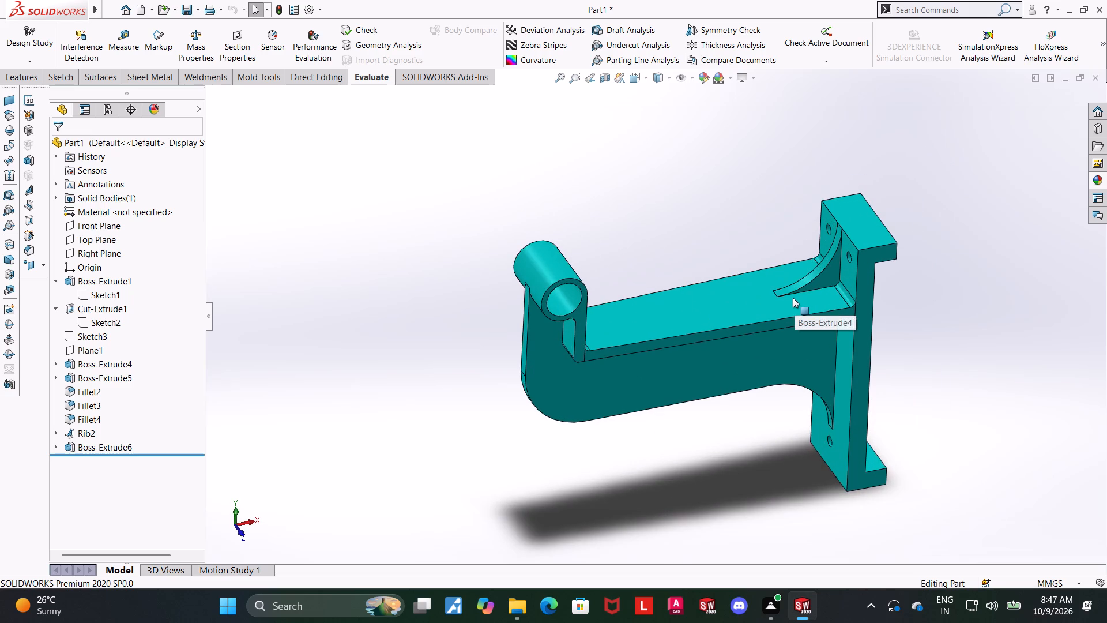
scroll(792, 298, down, 1)
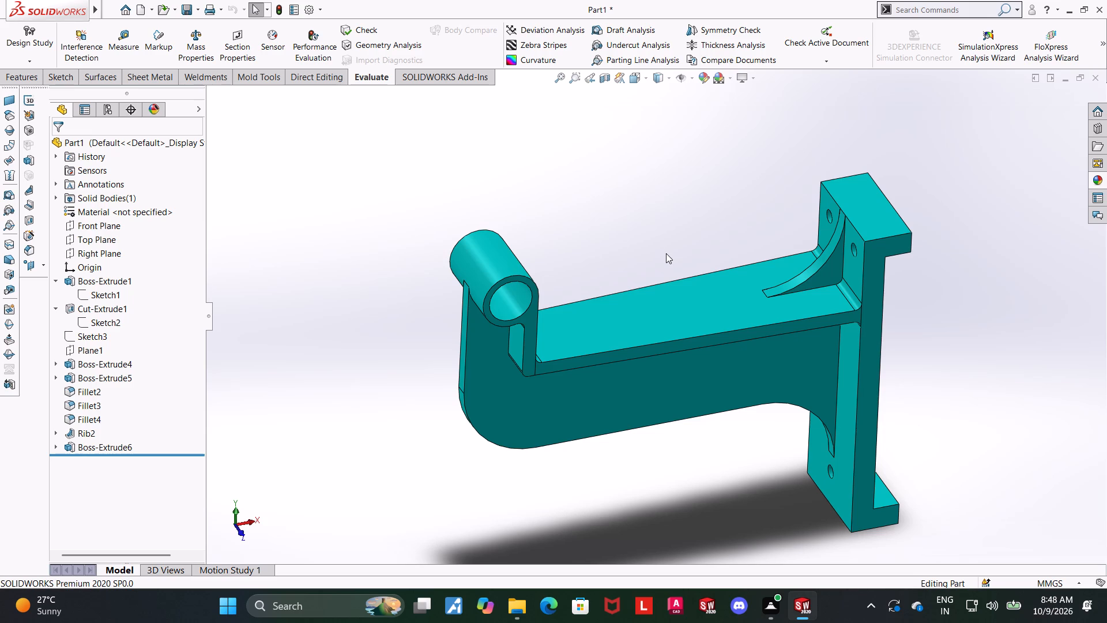
Examine the cyan bracket from front, low and end angles, checking the ringed upright, the web and the arm.
scroll(751, 279, up, 1)
scroll(699, 341, down, 2)
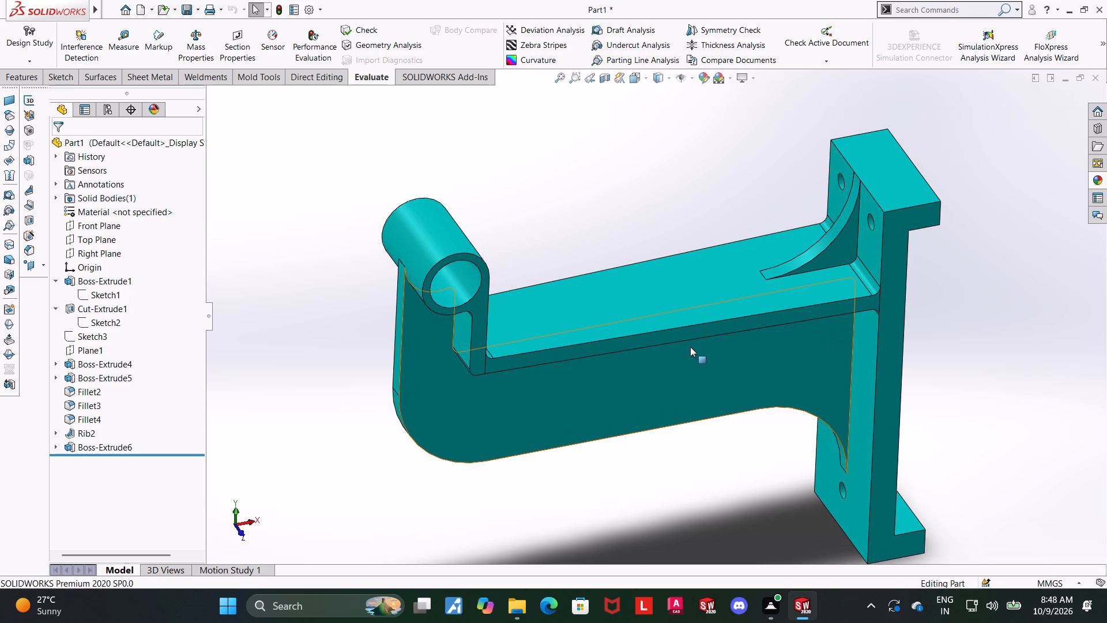
scroll(717, 362, up, 2)
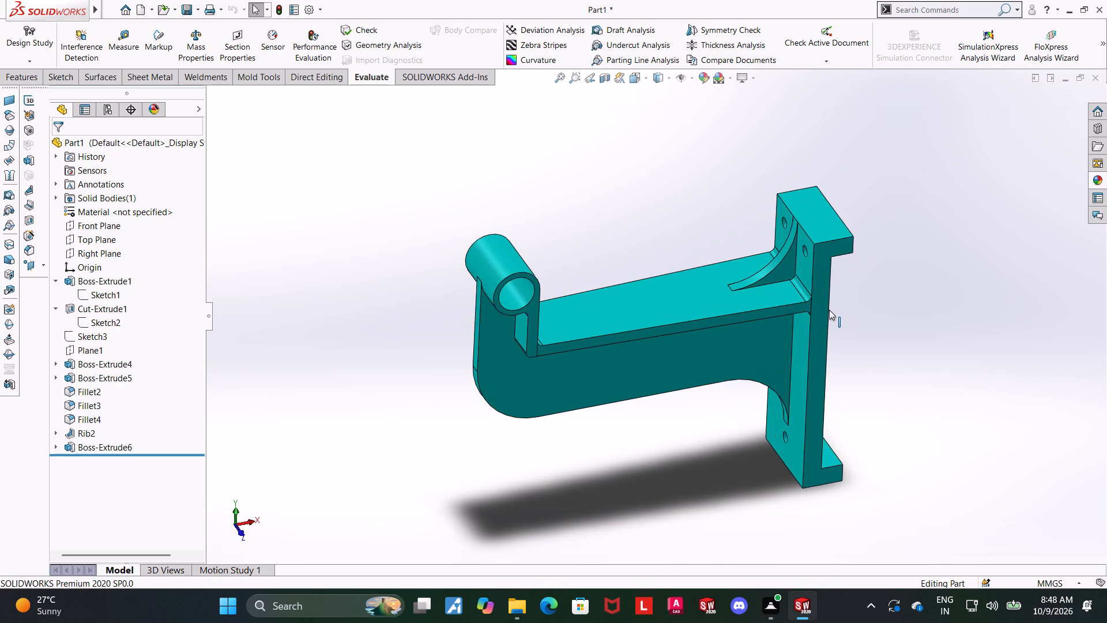
scroll(829, 310, down, 1)
scroll(847, 336, up, 1)
middle_drag(846, 337, 846, 339)
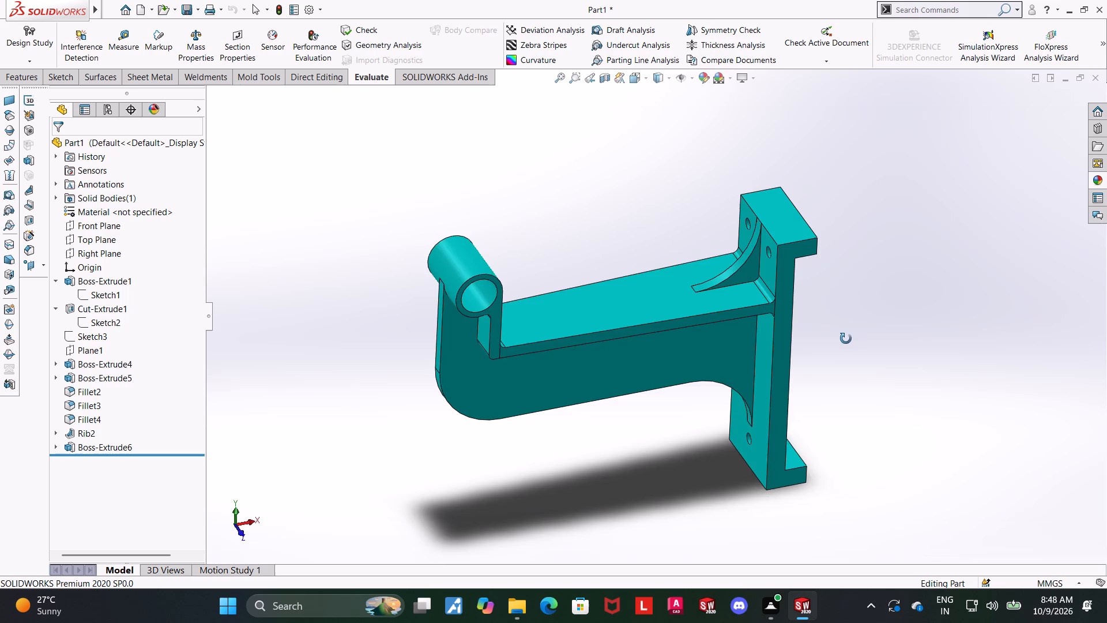
middle_drag(846, 339, 843, 298)
scroll(657, 431, down, 1)
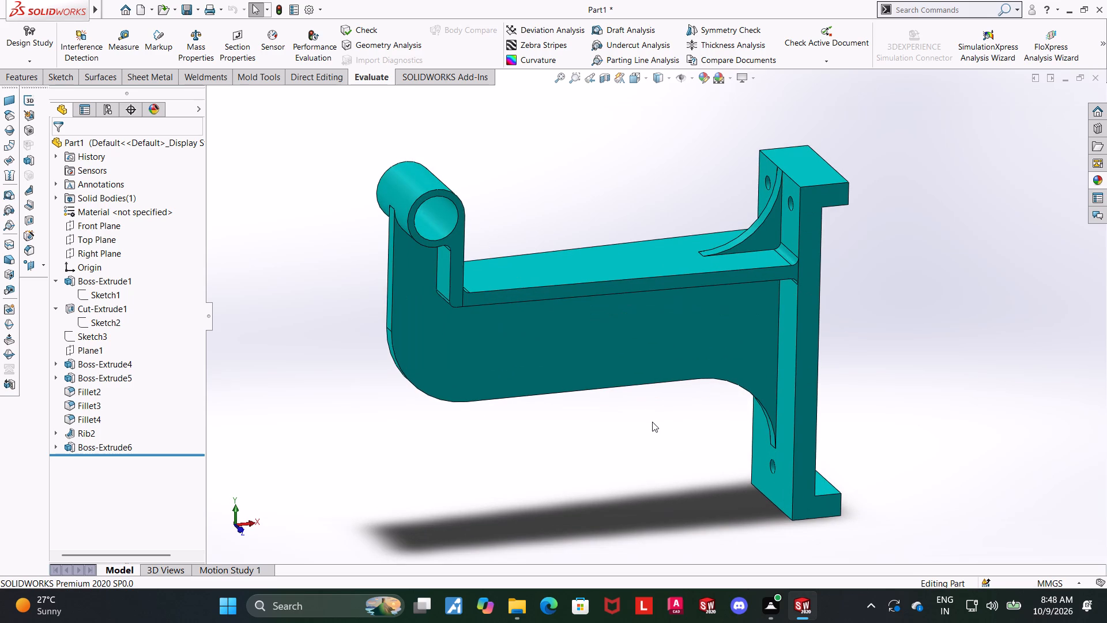
middle_drag(652, 415, 652, 408)
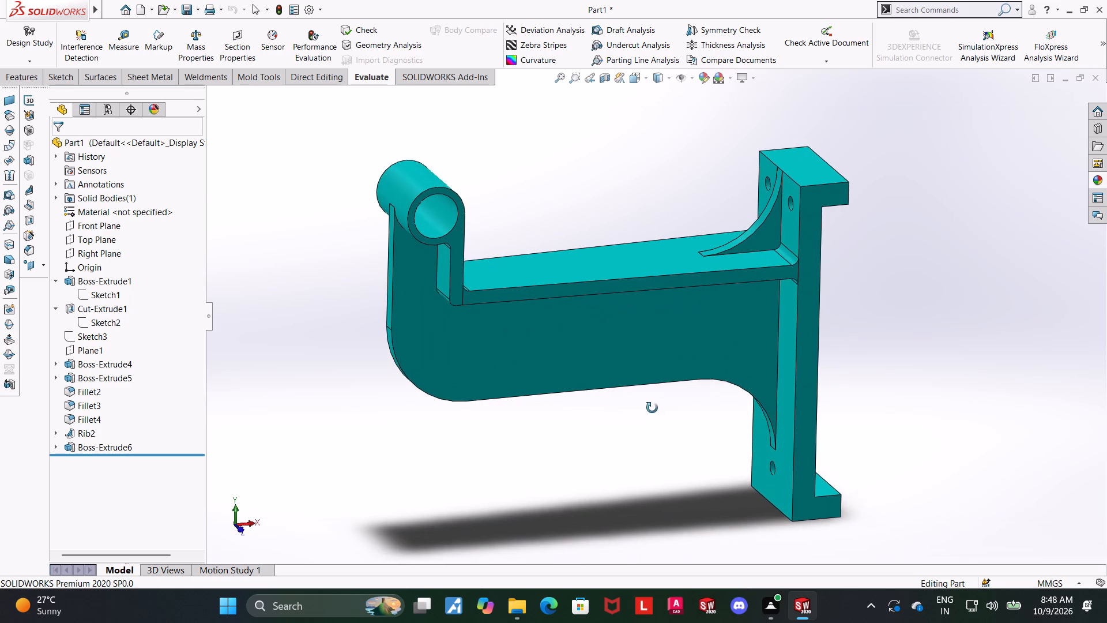
middle_drag(652, 408, 686, 307)
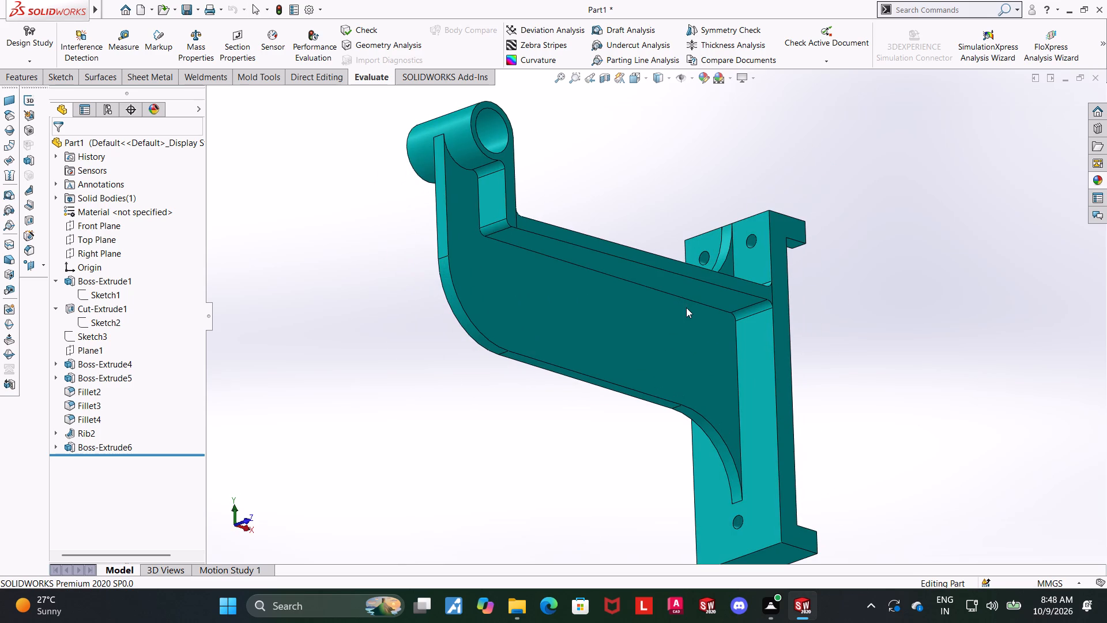
middle_drag(646, 309, 648, 321)
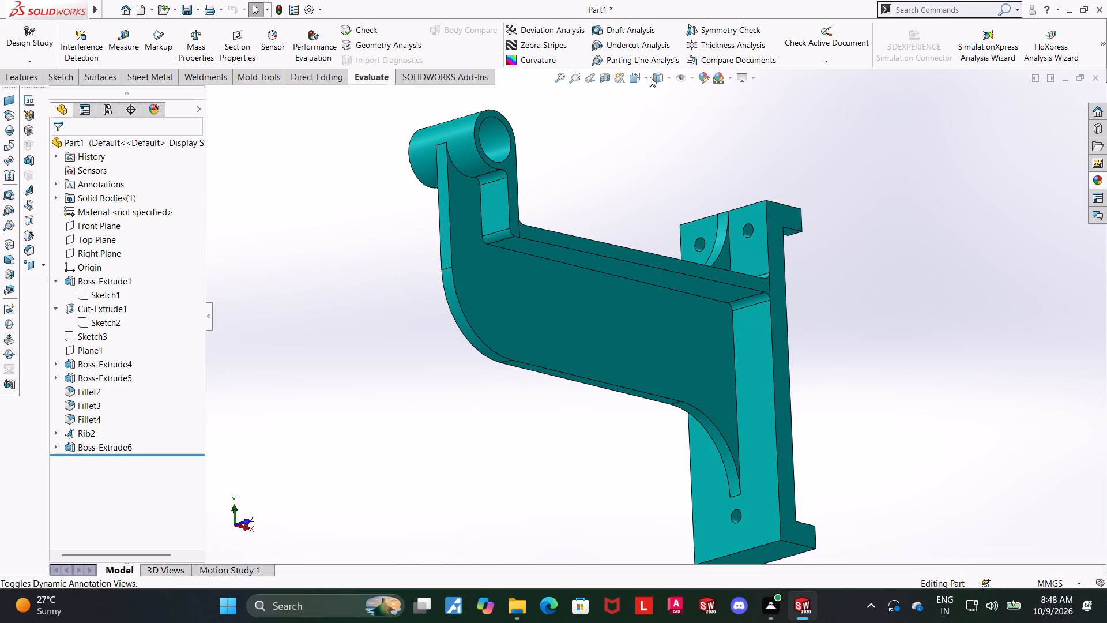
middle_drag(669, 172, 649, 204)
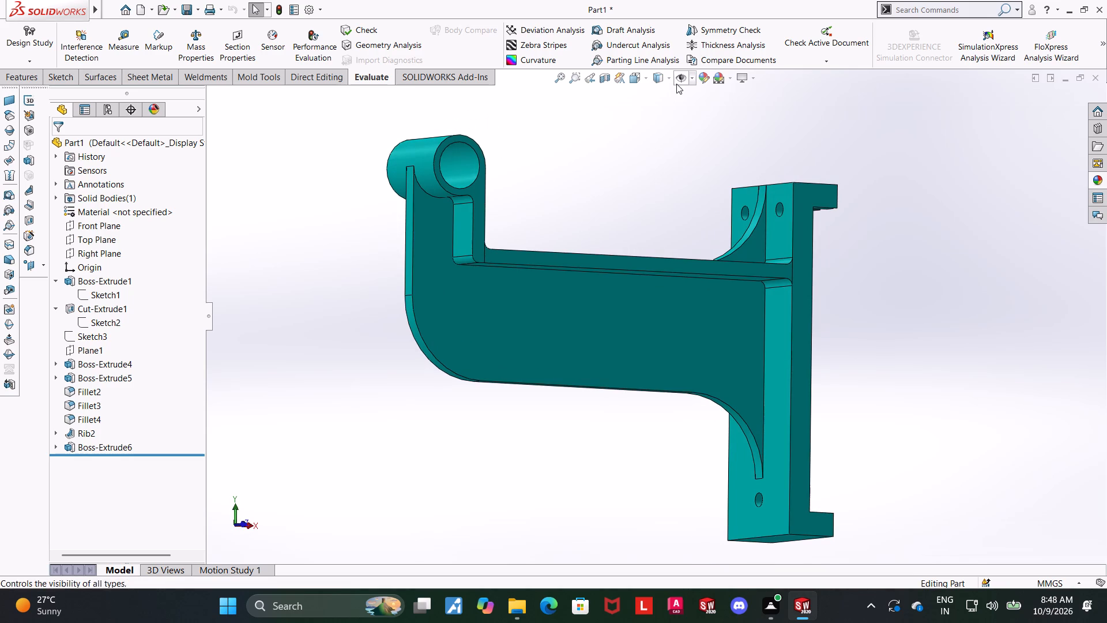
middle_drag(670, 174, 721, 214)
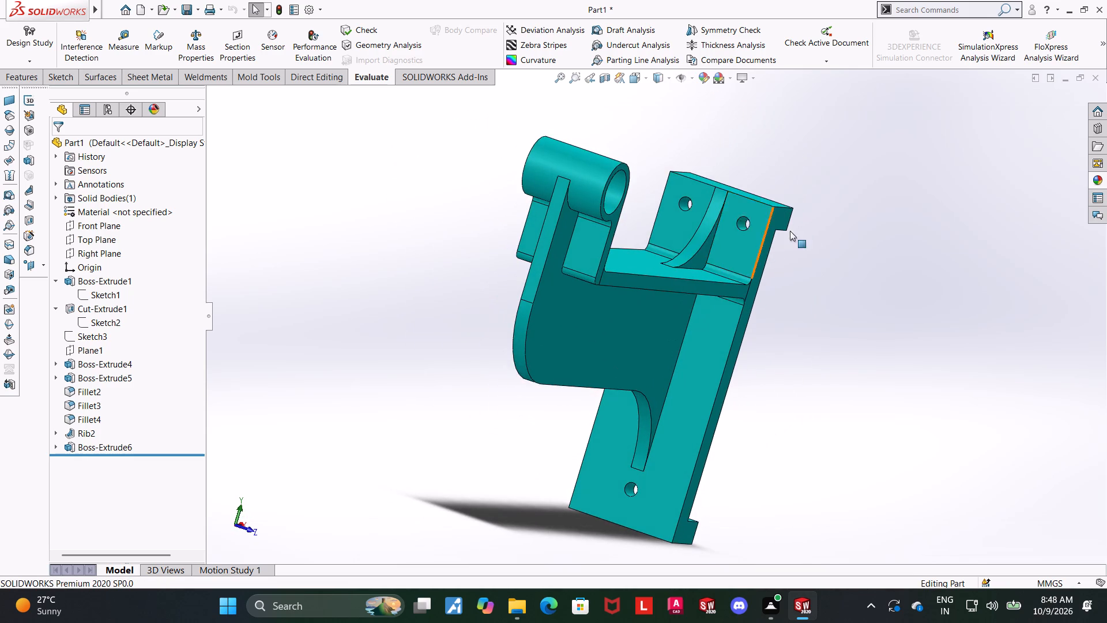
Examine the bracket from the side and from behind, checking the channel's back face, flanges and mounting hole.
scroll(814, 240, up, 1)
middle_drag(814, 241, 784, 242)
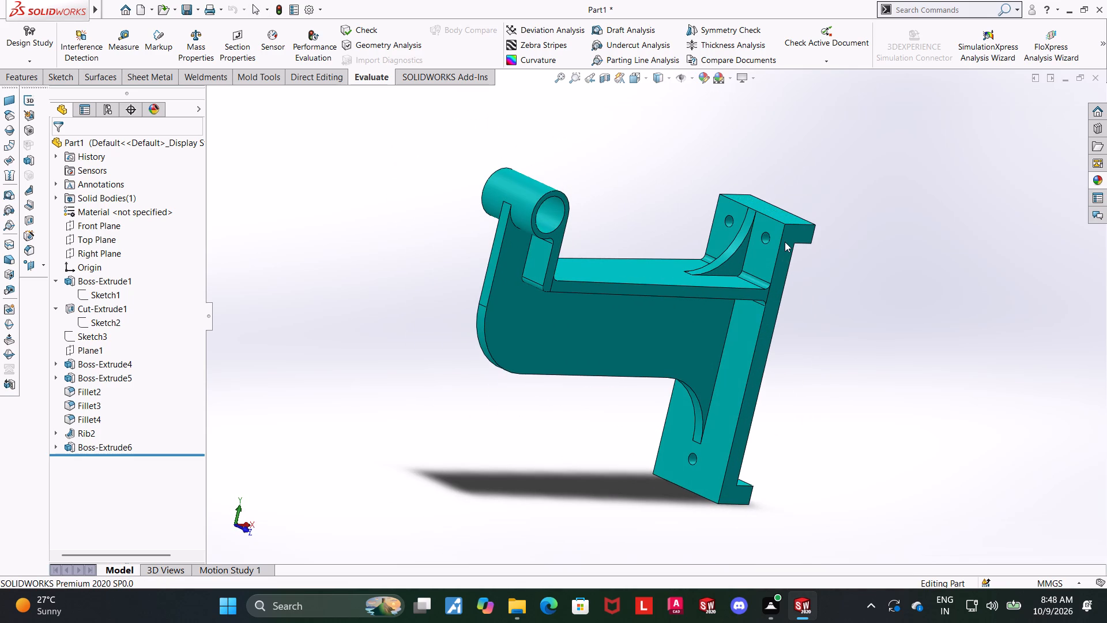
scroll(916, 320, up, 1)
middle_drag(920, 321, 861, 326)
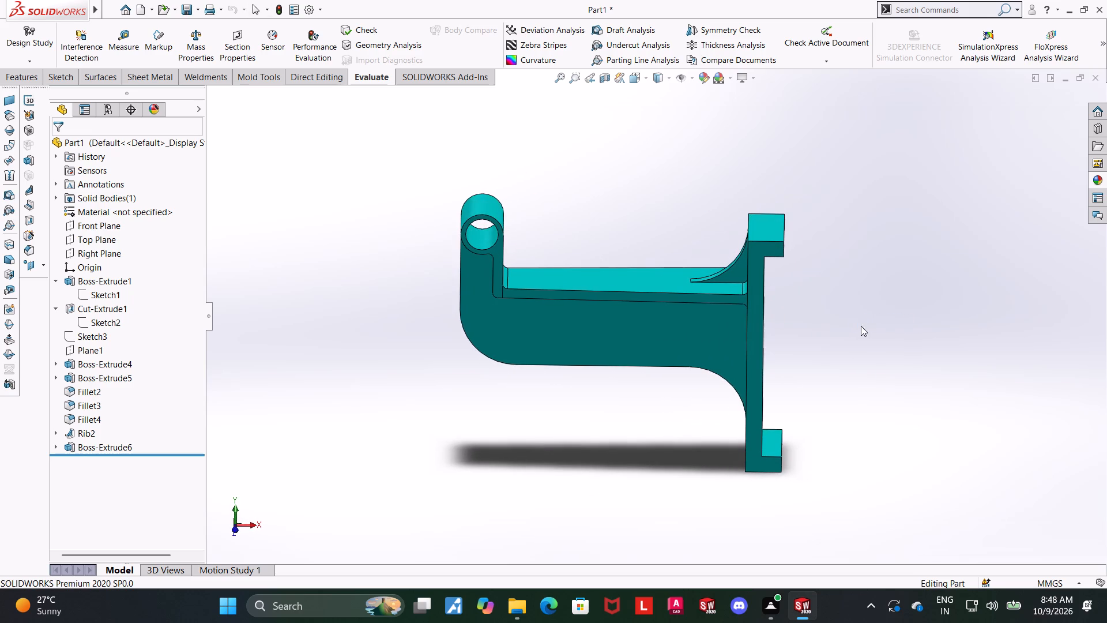
middle_drag(849, 340, 793, 328)
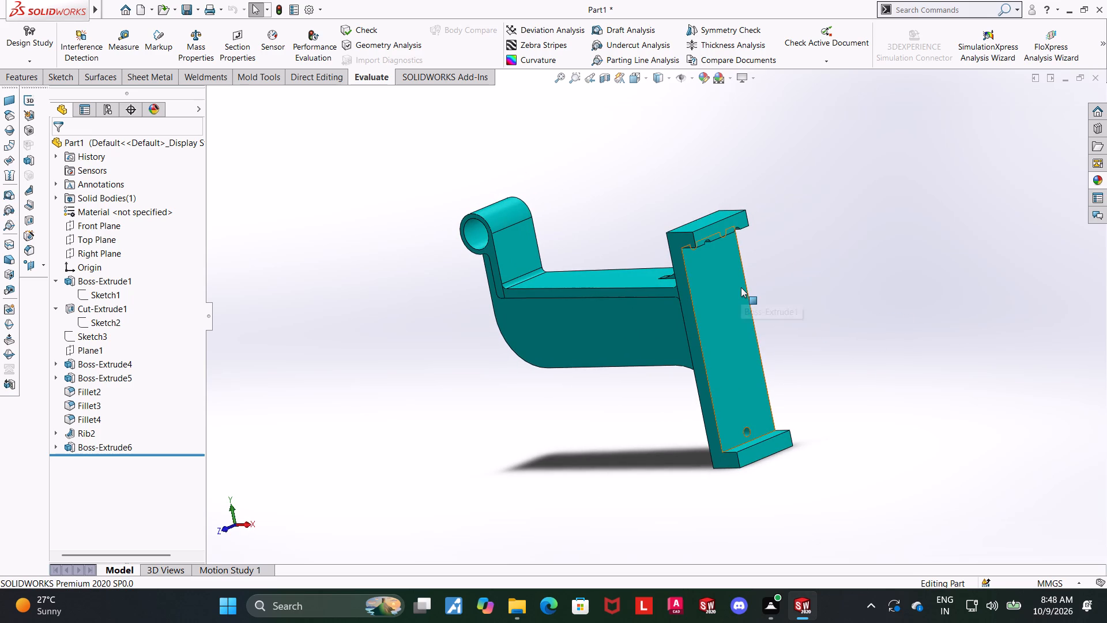
middle_click(765, 254)
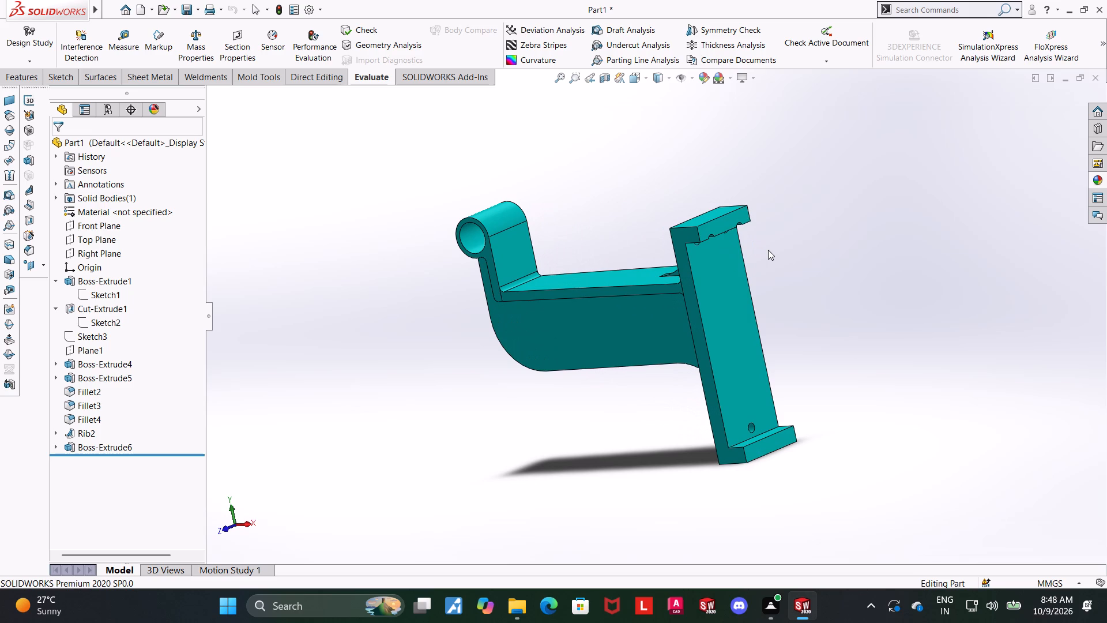
scroll(729, 122, up, 2)
middle_drag(704, 394, 731, 464)
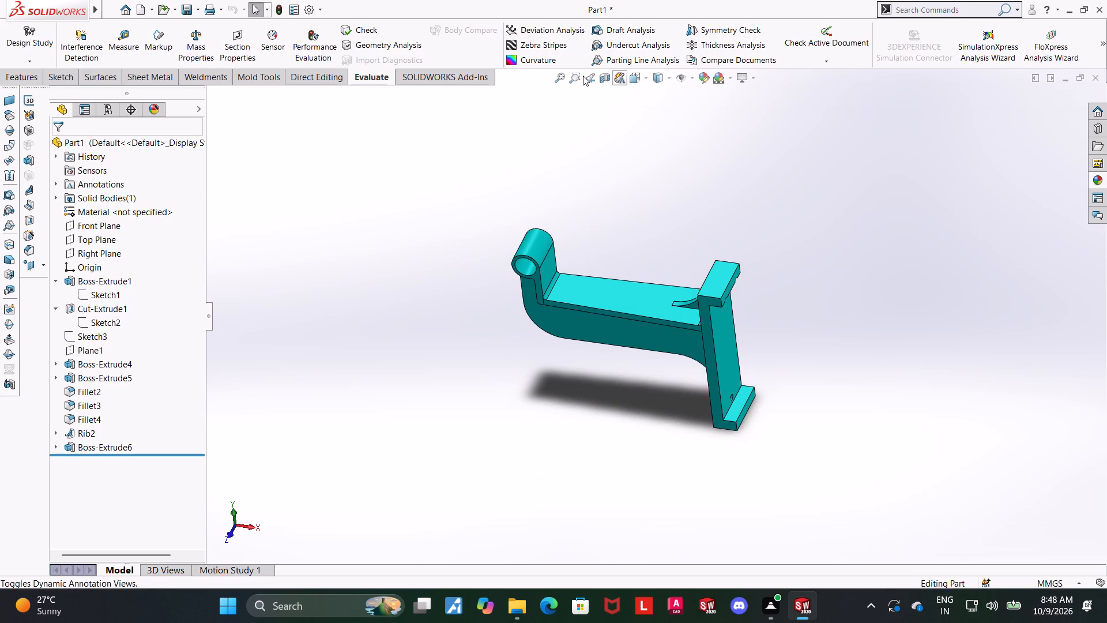
Check the dimensions of the tapered arm and the channel's sketches in the top view and at an angle.
click(633, 77)
click(558, 296)
click(661, 316)
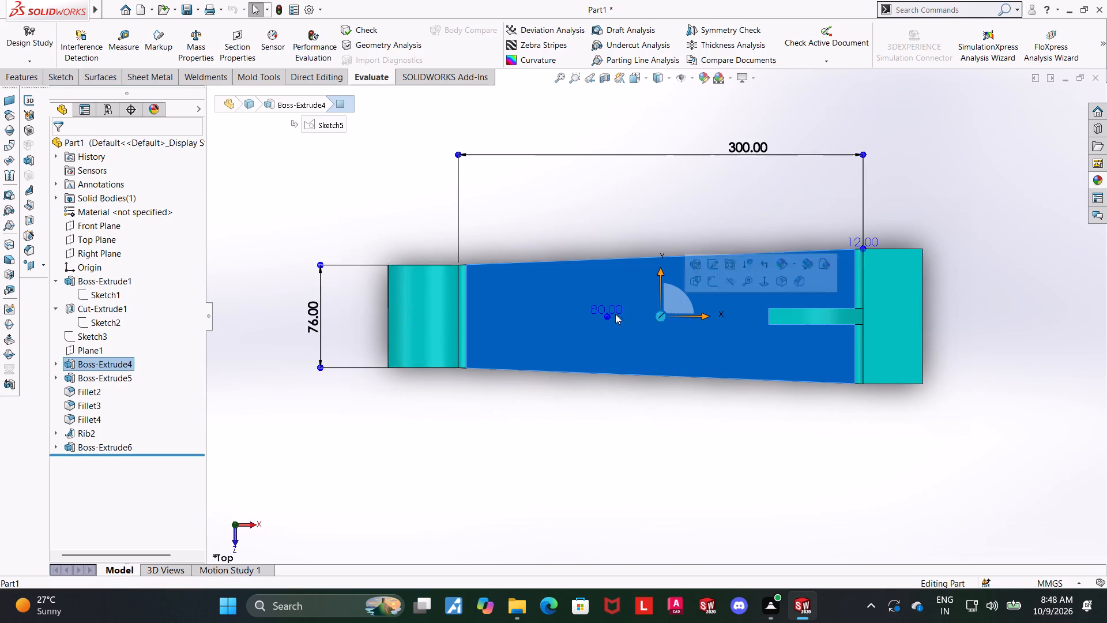
click(88, 316)
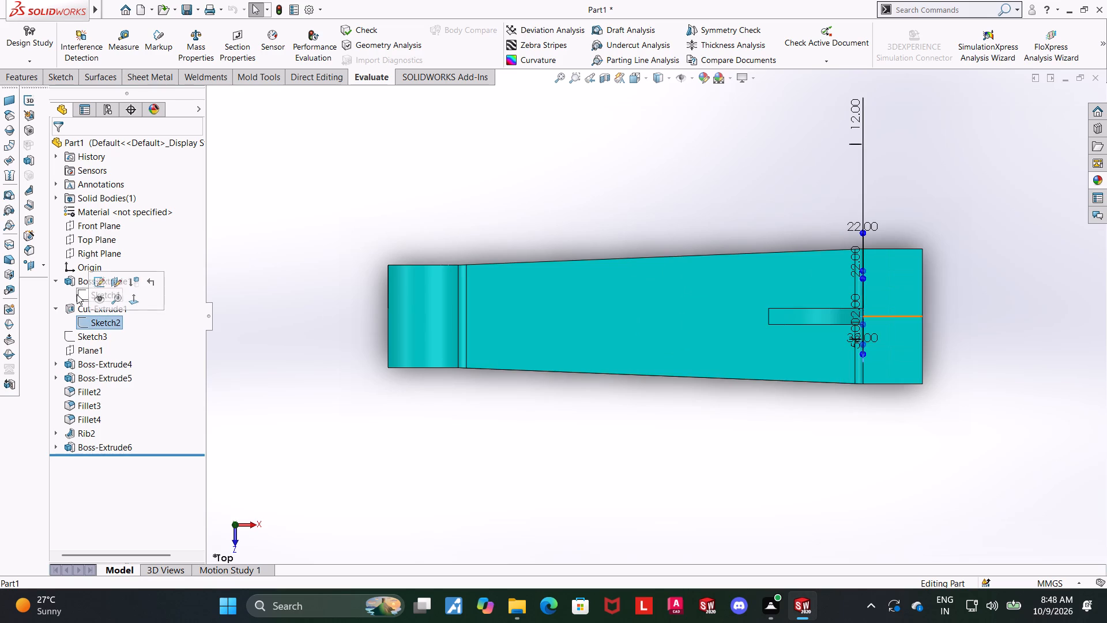
click(75, 297)
click(92, 297)
click(89, 358)
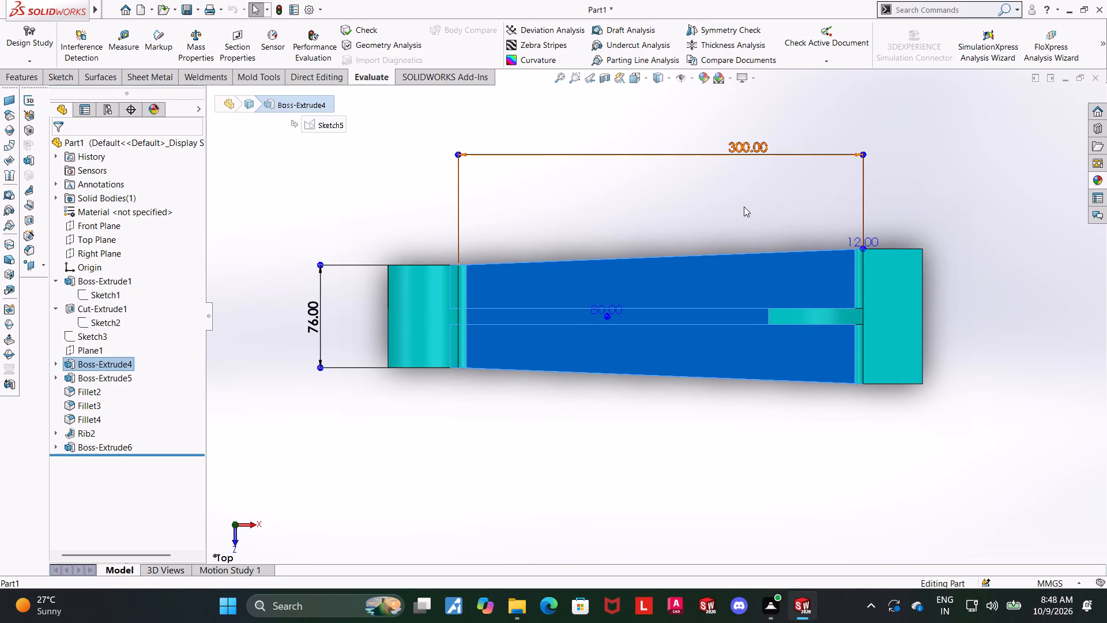
scroll(730, 197, up, 1)
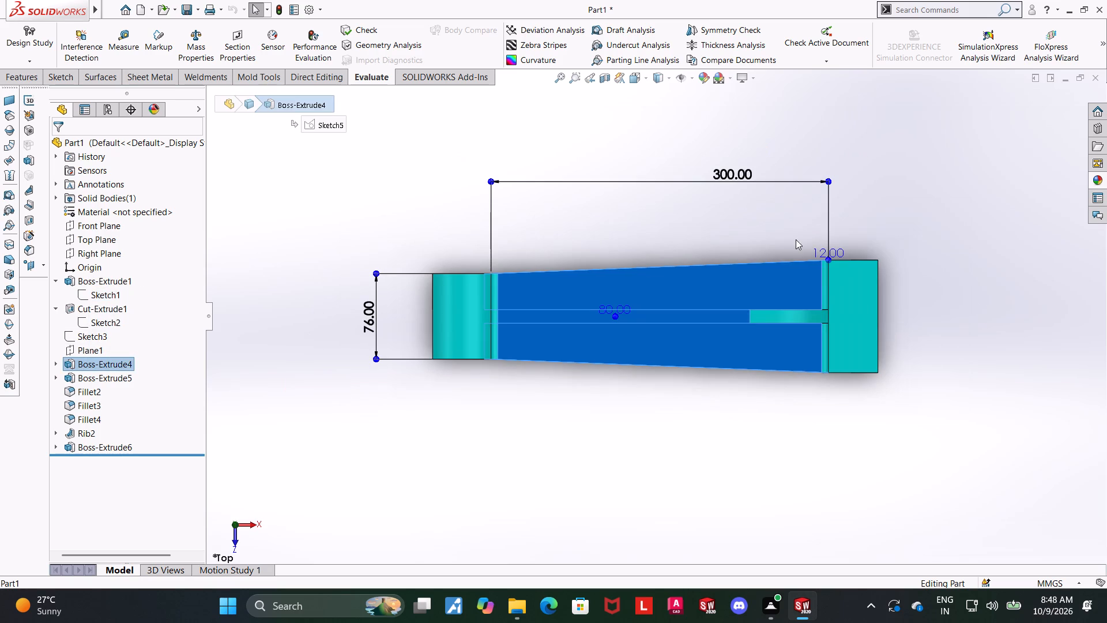
middle_drag(806, 377, 814, 289)
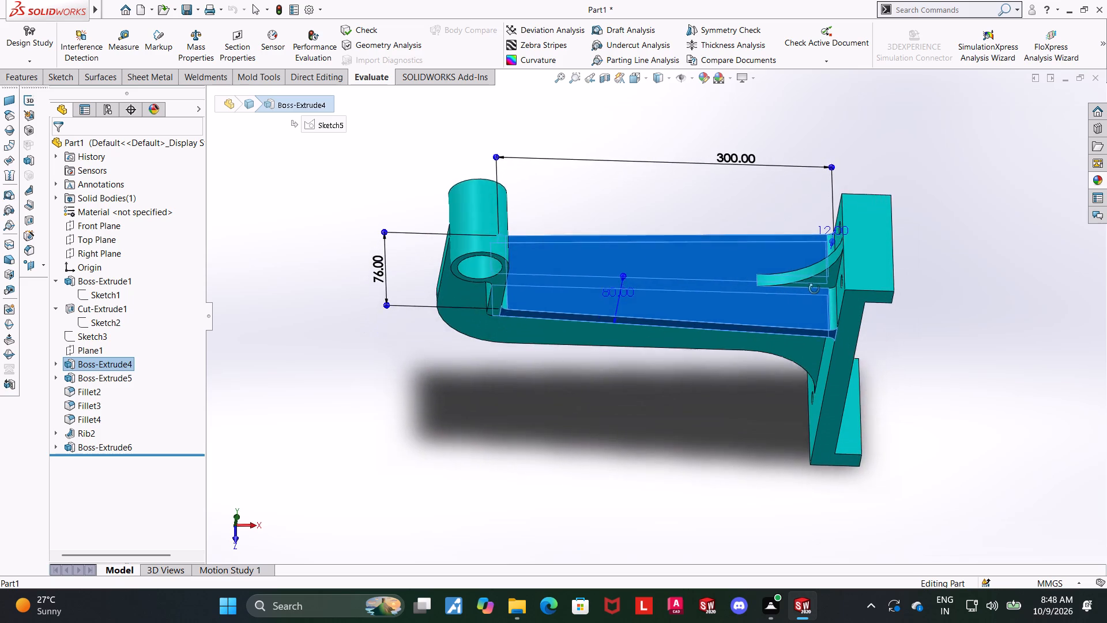
middle_drag(814, 289, 818, 261)
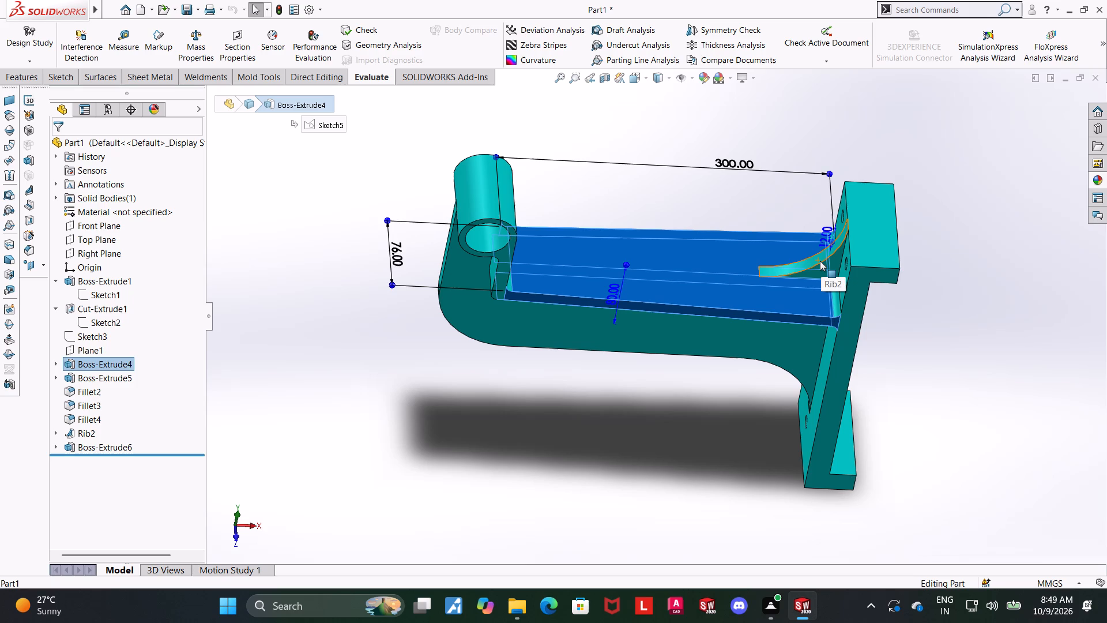
scroll(774, 358, up, 4)
scroll(673, 314, down, 6)
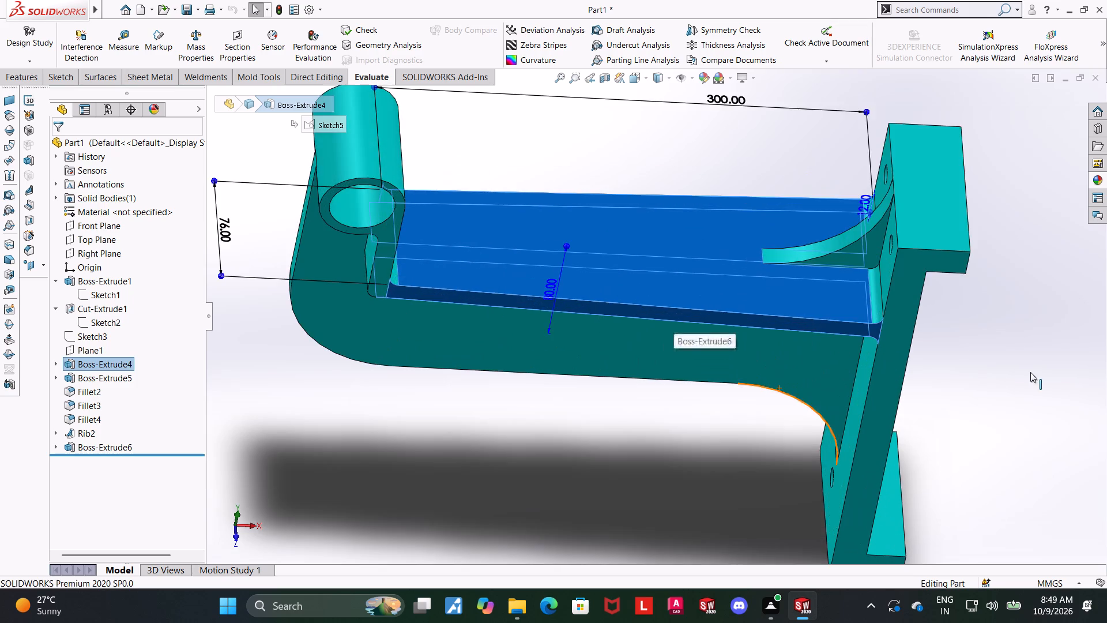
click(1030, 372)
Open the curved rib's feature definition to check its parameters, and cancel it without changes.
scroll(932, 369, up, 3)
middle_drag(893, 361, 950, 285)
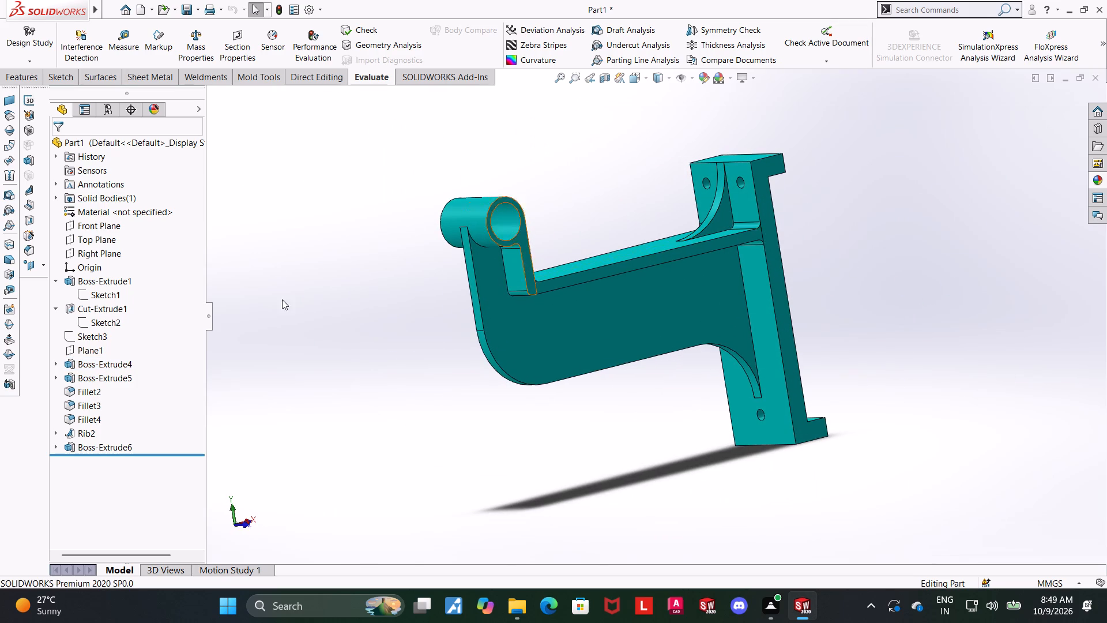
click(84, 434)
click(100, 396)
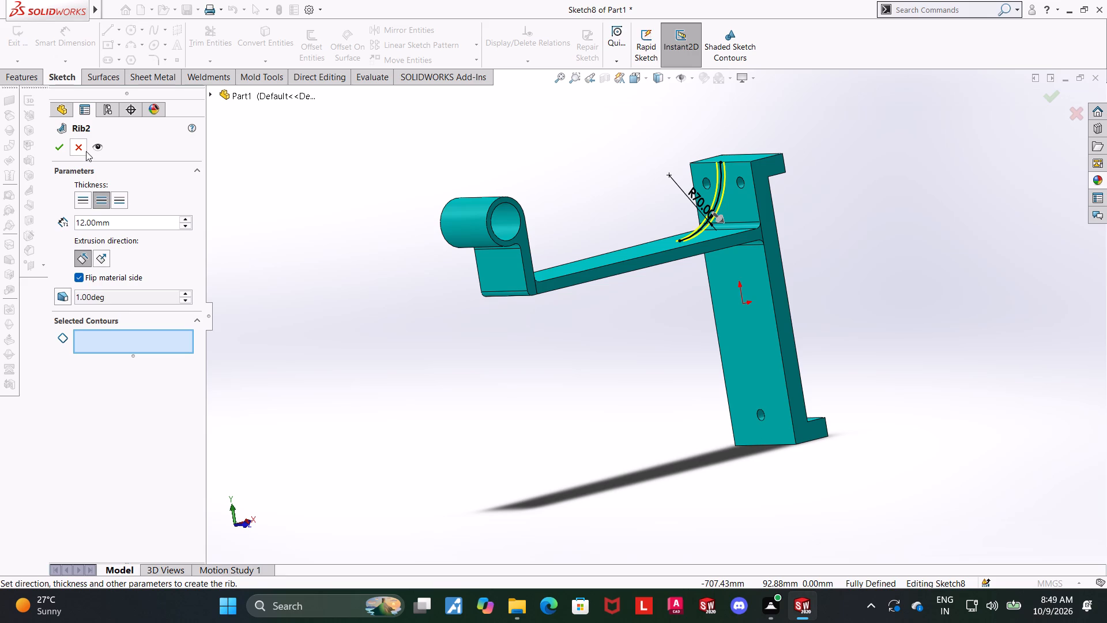
click(83, 148)
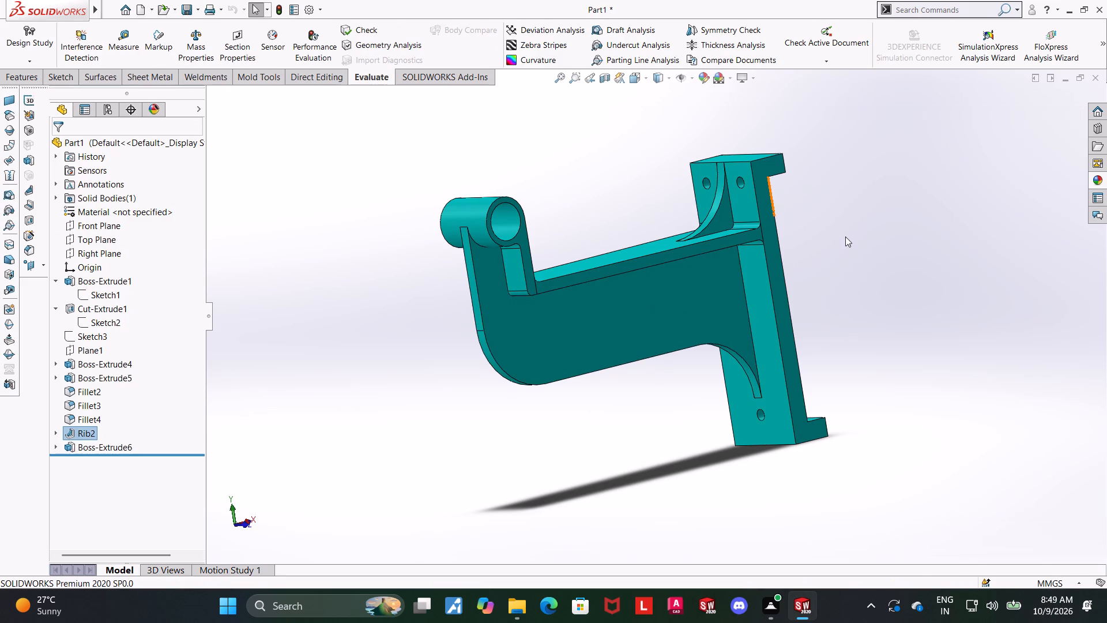
Review the bracket from above, in the isometric view and from the web side, checking the overall shape.
scroll(845, 236, up, 1)
middle_drag(845, 236, 878, 370)
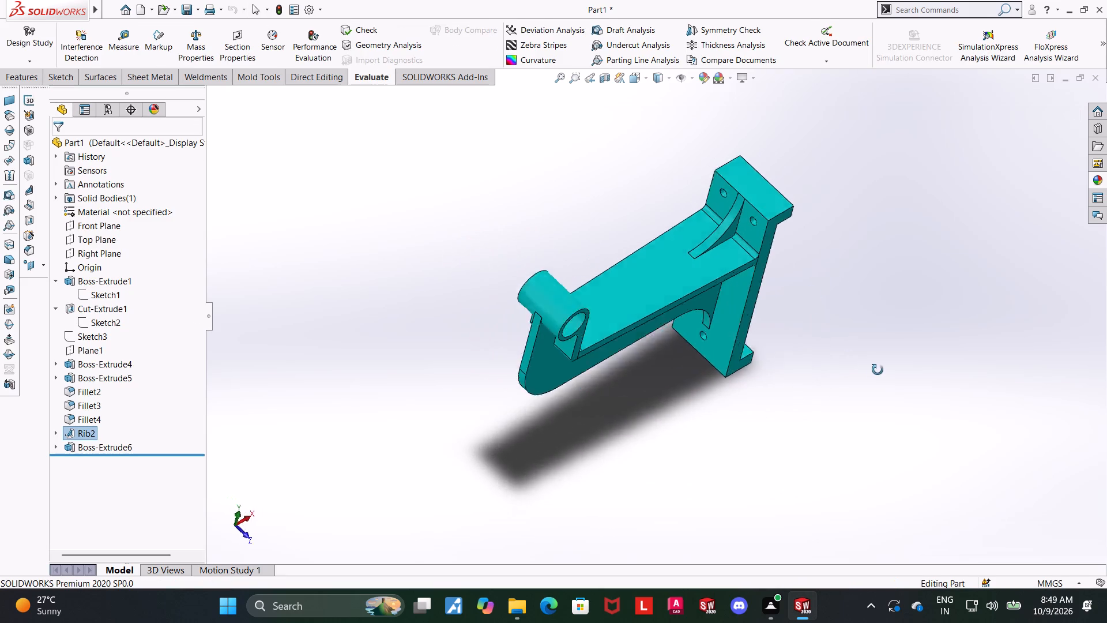
middle_drag(878, 370, 880, 369)
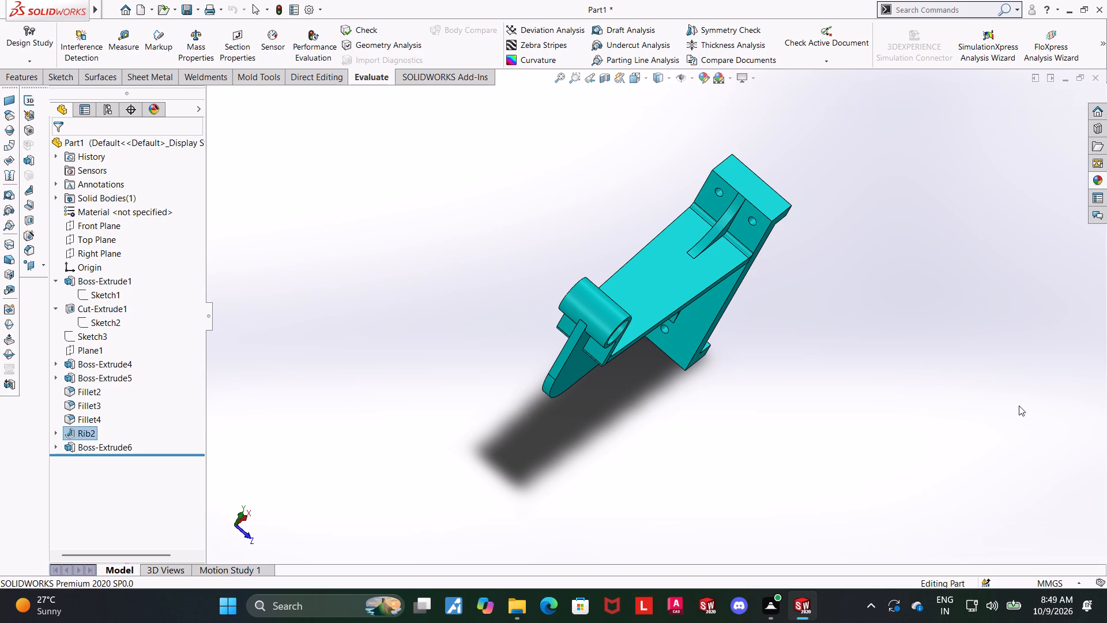
scroll(1018, 396, up, 2)
middle_drag(785, 400, 777, 338)
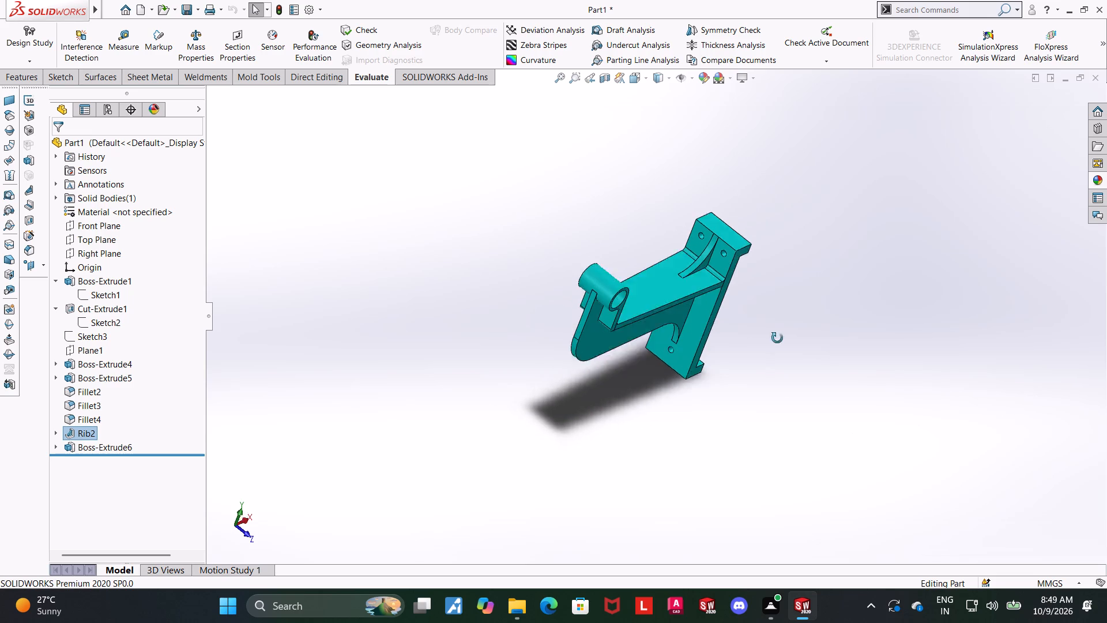
middle_drag(777, 338, 778, 282)
key(ctrl+7)
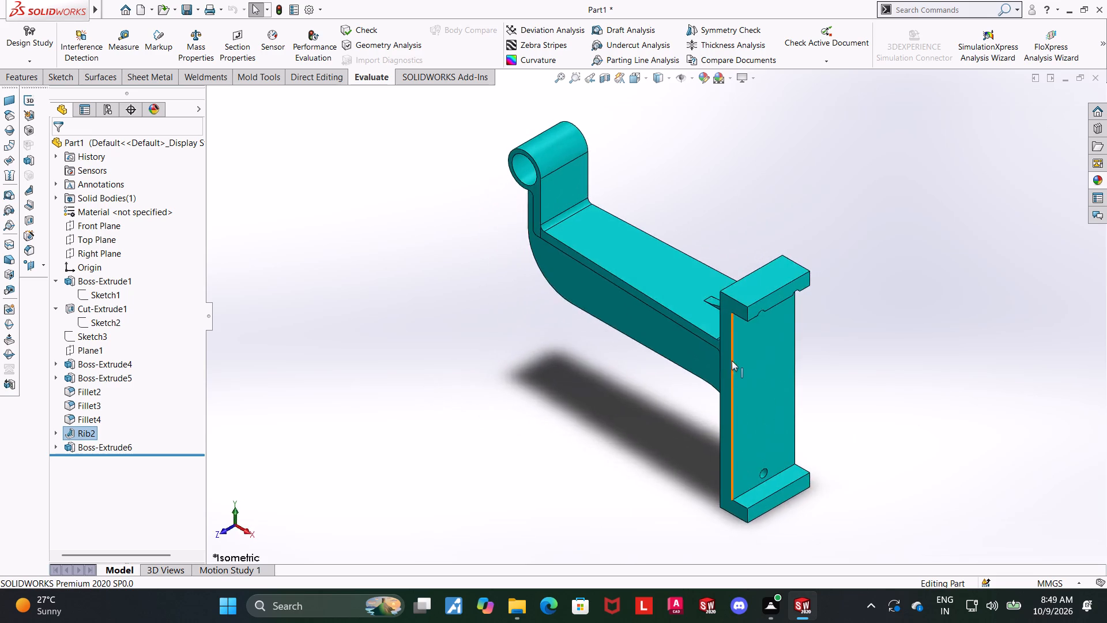
middle_drag(731, 361, 831, 344)
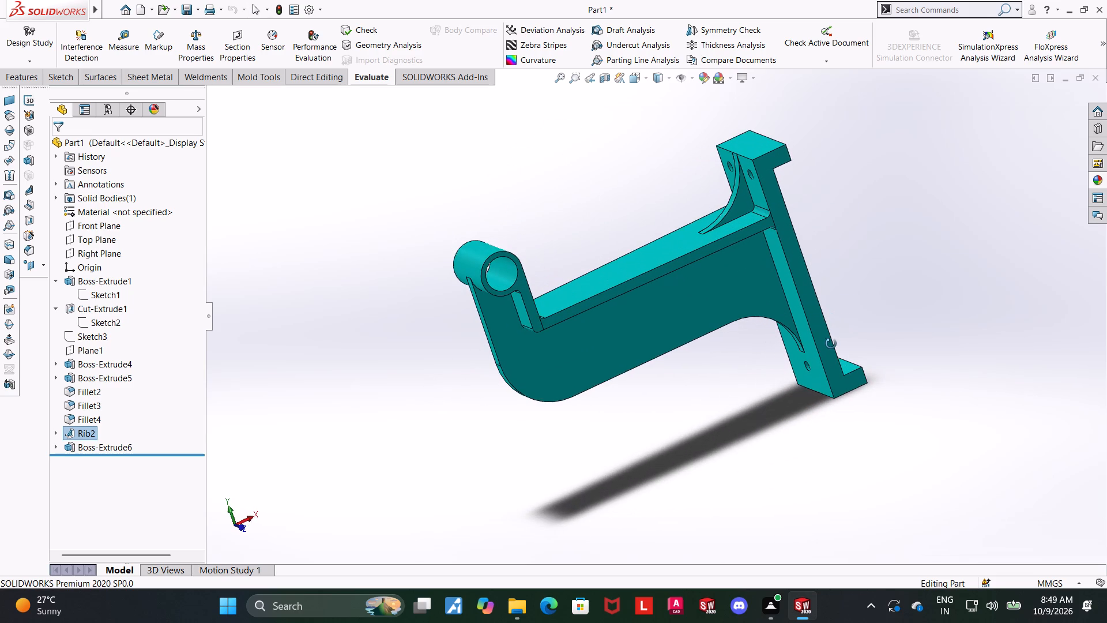
middle_drag(831, 344, 830, 344)
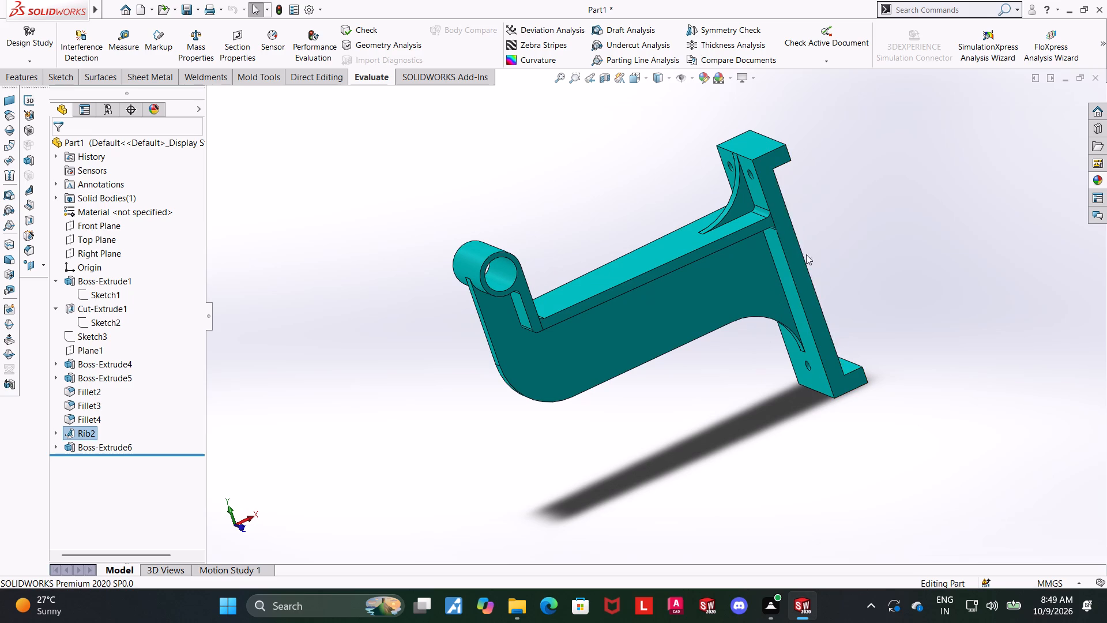
middle_drag(811, 185, 811, 197)
Open the ringed upright's extrusion definition, check its profile dimensions in the front view, and cancel without changes.
click(75, 373)
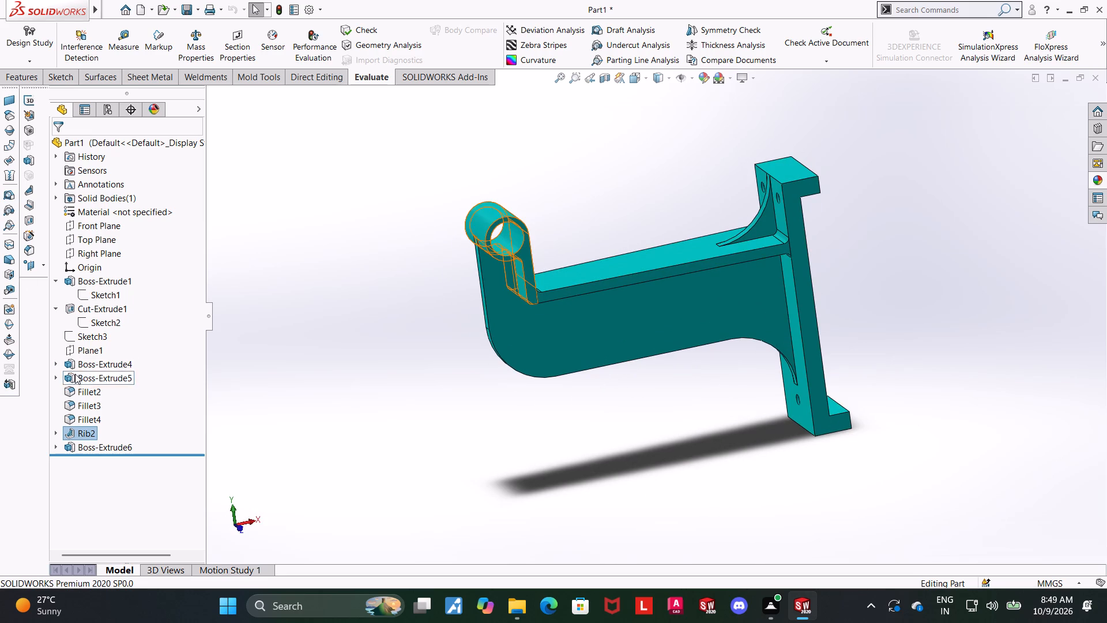
click(86, 336)
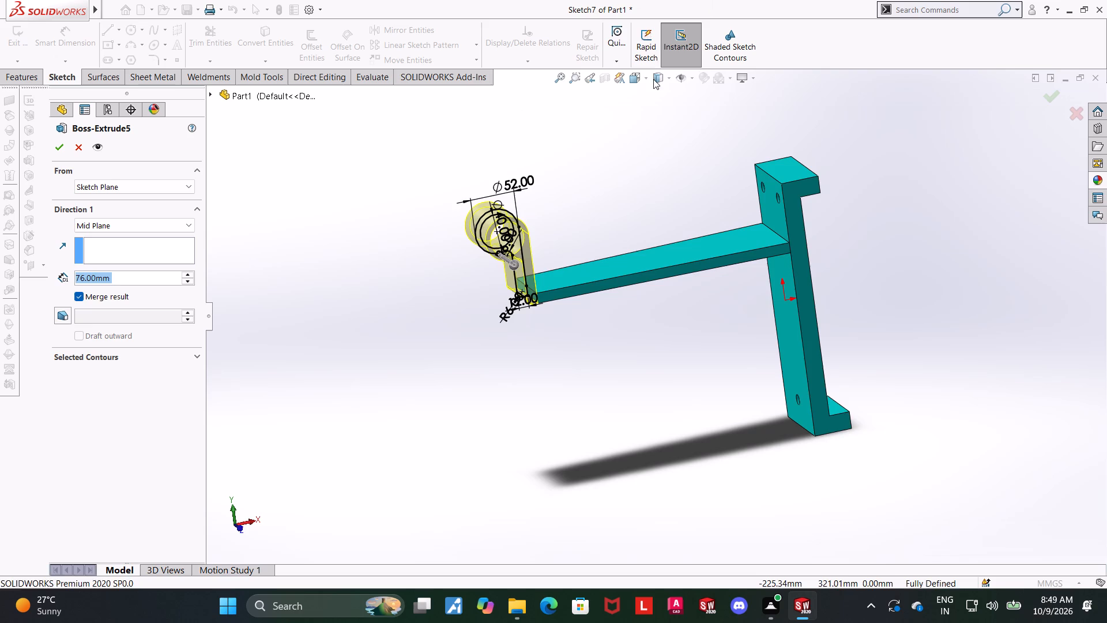
click(639, 80)
click(526, 350)
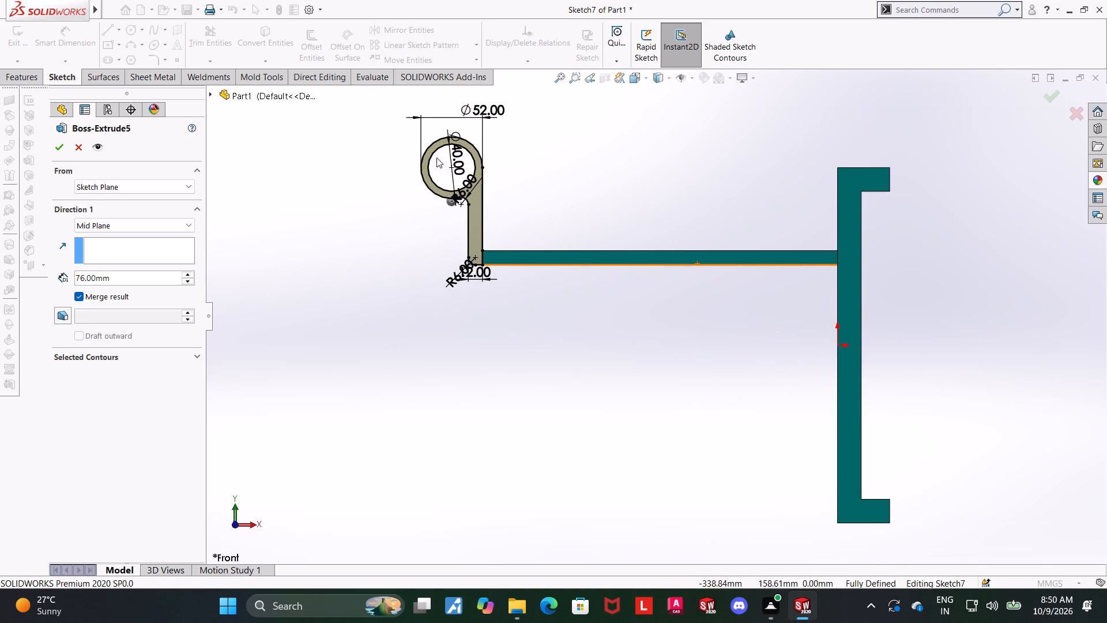
click(449, 168)
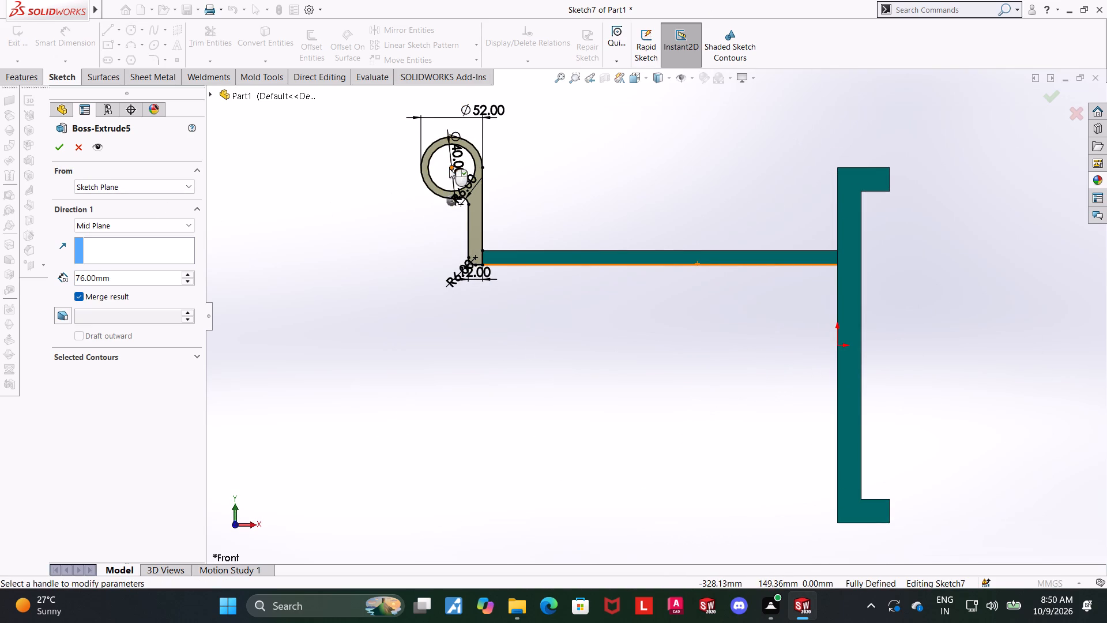
click(78, 153)
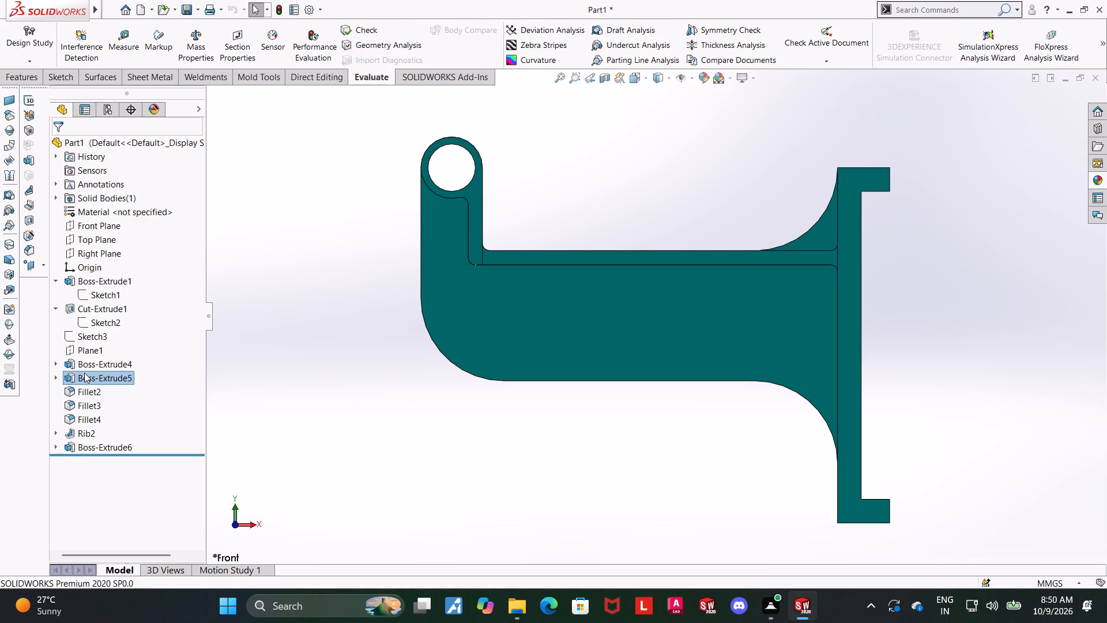
Open the ringed upright's profile sketch and delete the horizontal relation aligning the ring's centre with the channel's top edge.
click(53, 372)
click(78, 391)
click(91, 348)
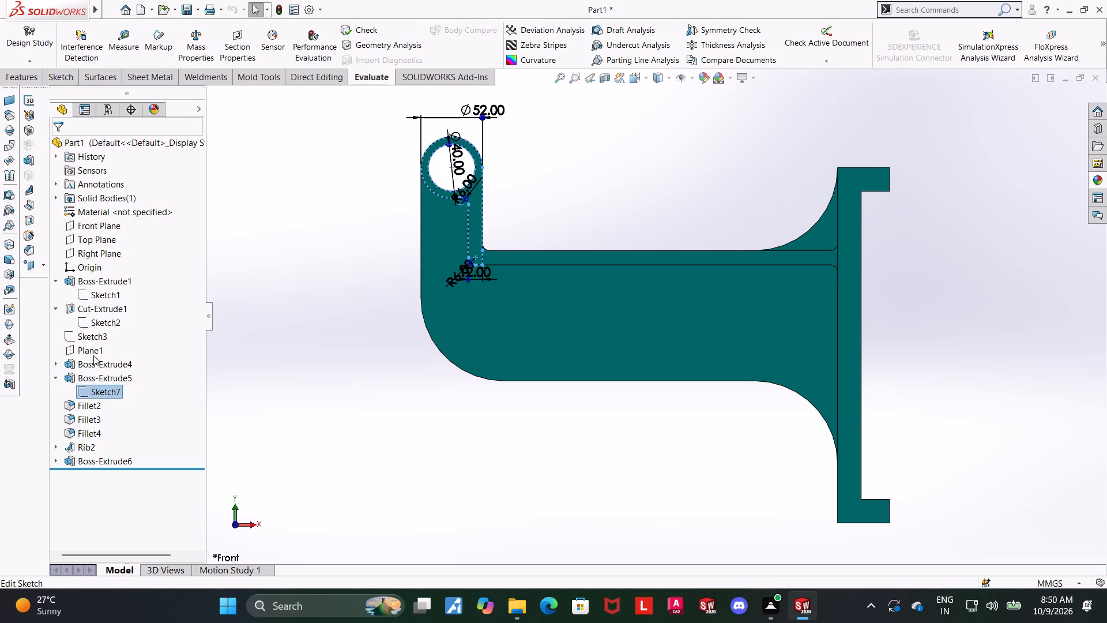
click(93, 389)
click(100, 358)
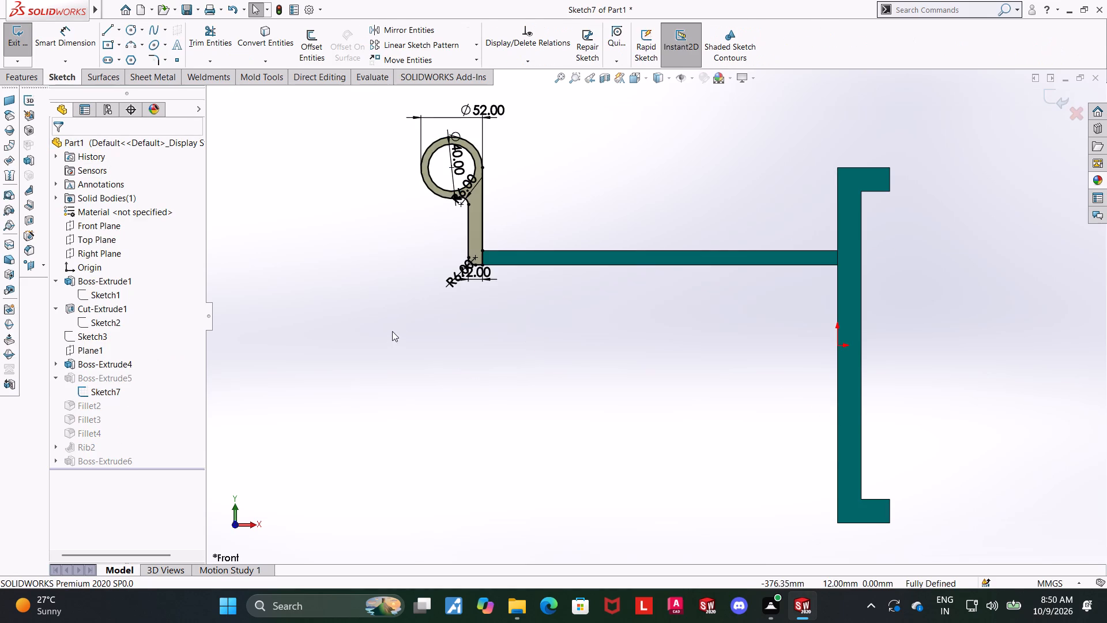
click(451, 167)
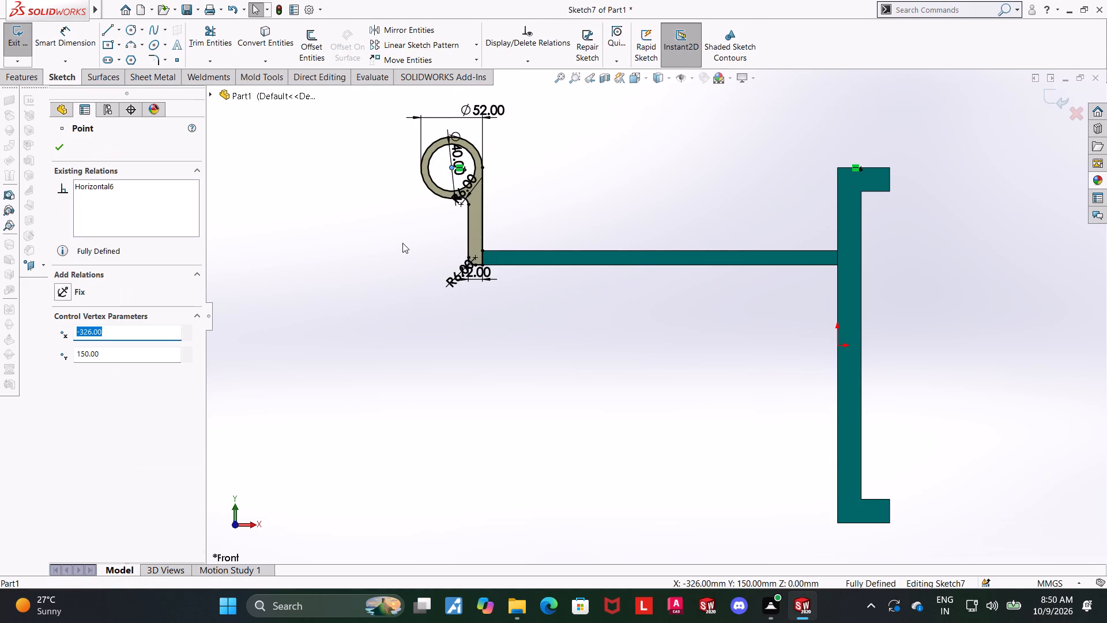
right_click(92, 186)
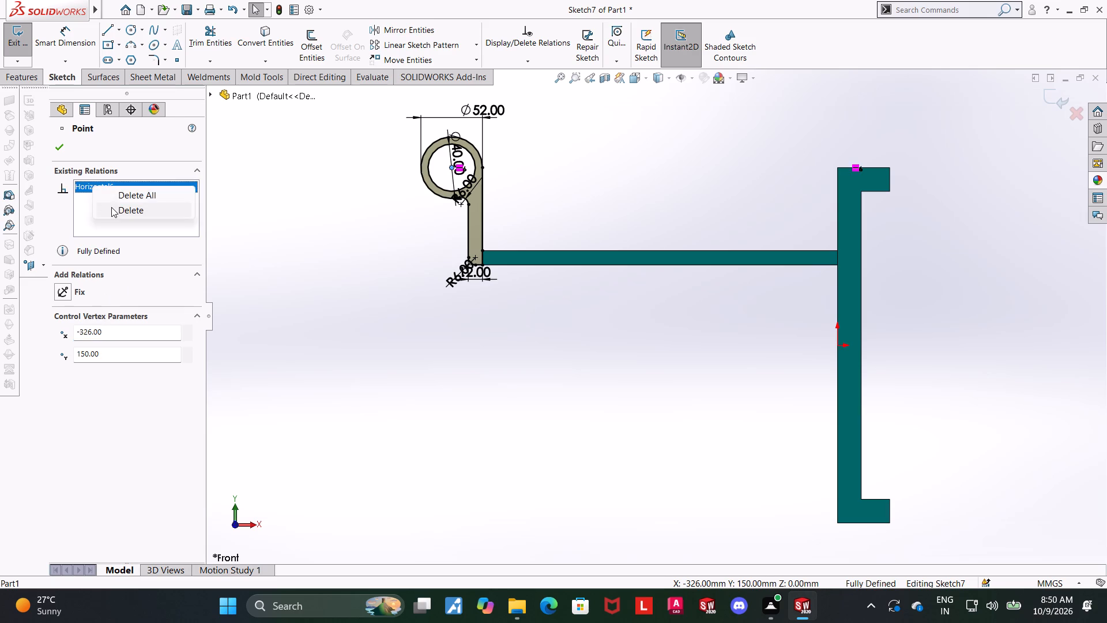
click(111, 207)
click(56, 26)
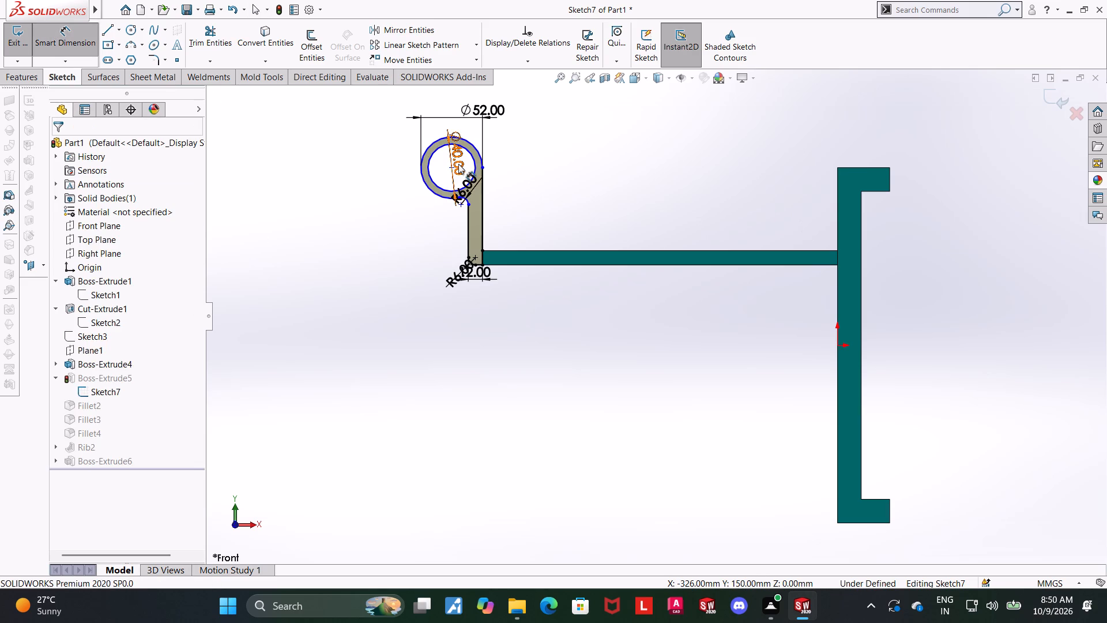
key(Escape)
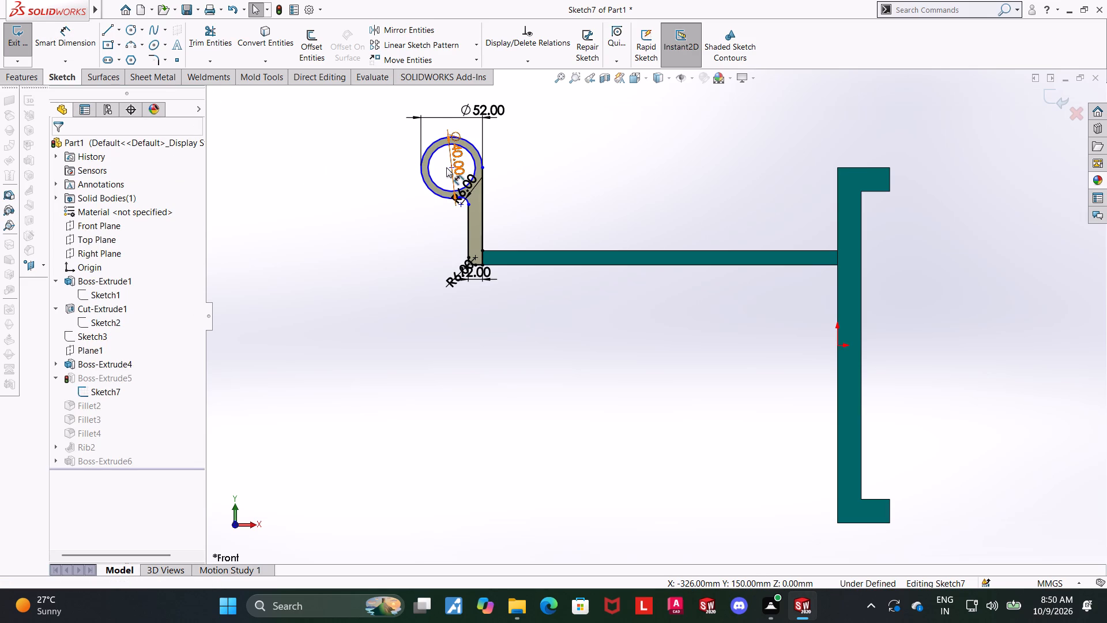
Add a horizontal relation between the ring's centre and the lower outer corner of the channel's upper flange, and close the sketch.
click(449, 167)
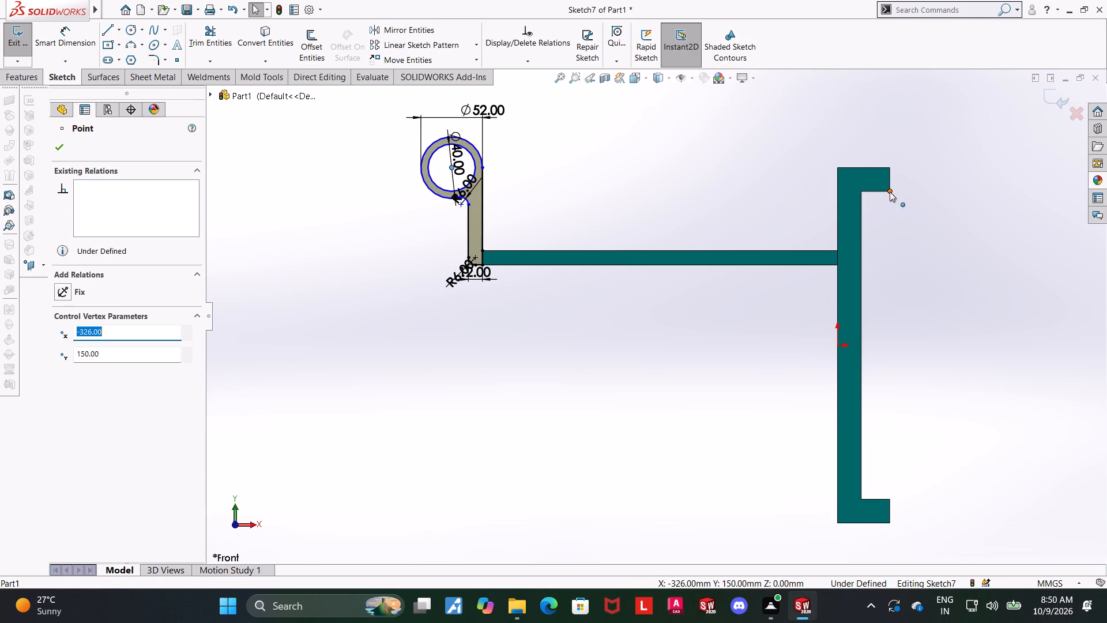
ctrl+click(890, 192)
click(62, 351)
click(430, 349)
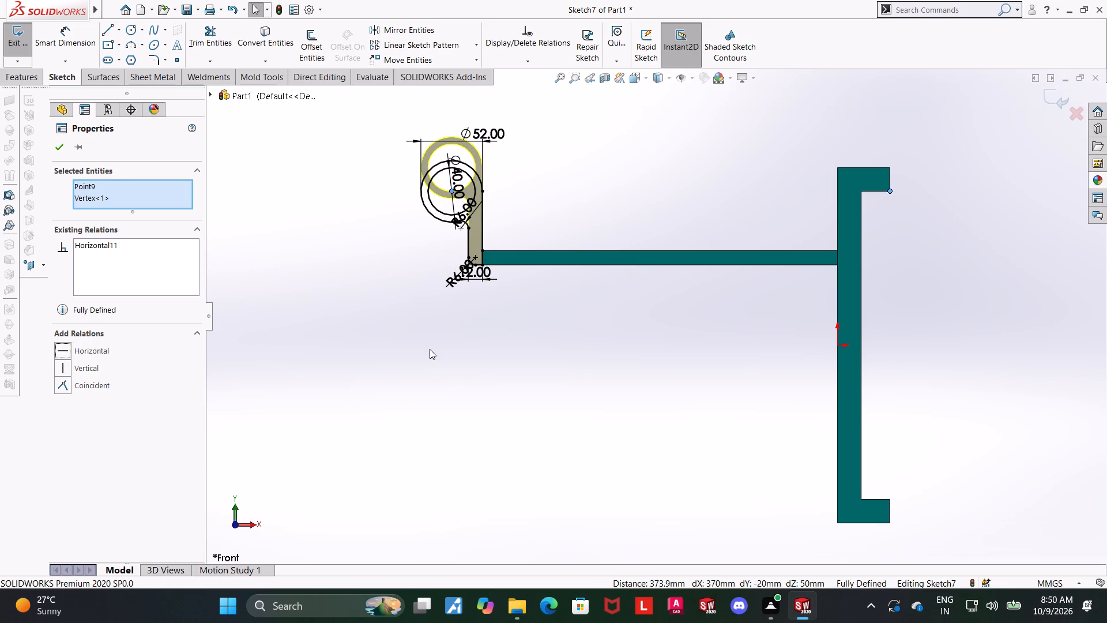
click(1057, 92)
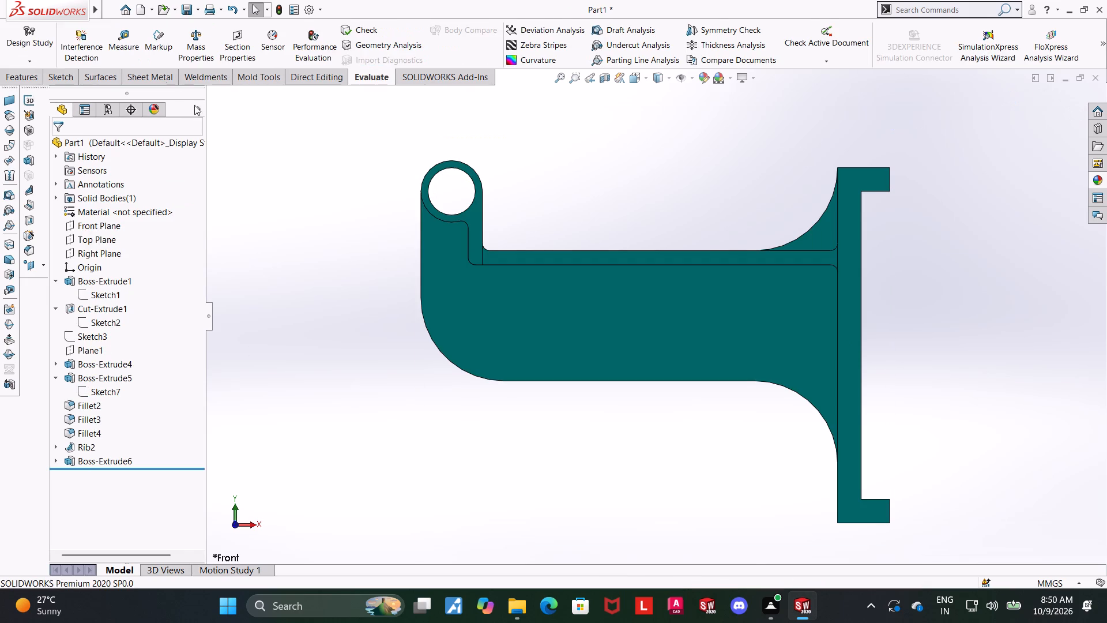
Reopen the upright's profile sketch, check the ring centre's height above the arm's top edge with Smart Dimension, and exit without adding it.
scroll(491, 225, up, 2)
middle_drag(491, 262, 537, 312)
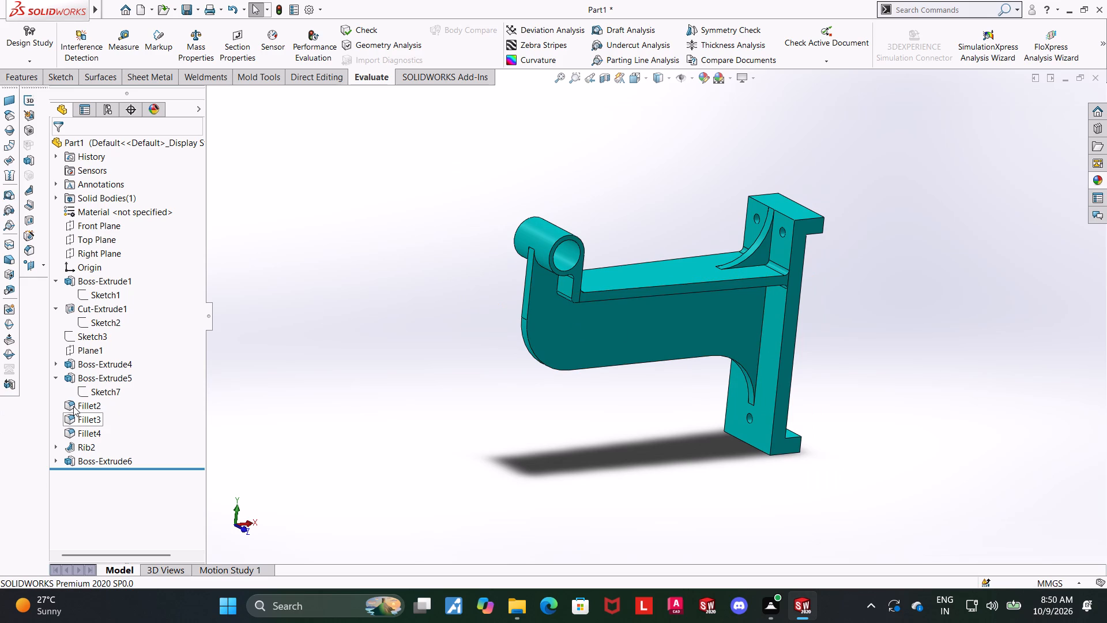
click(81, 388)
click(89, 358)
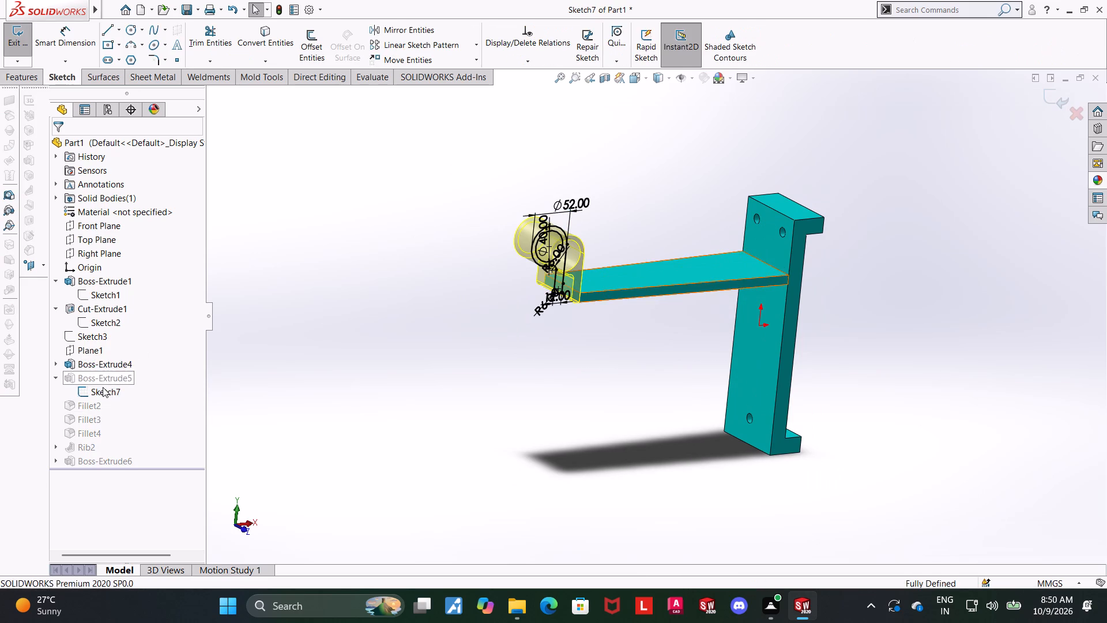
click(103, 387)
click(131, 370)
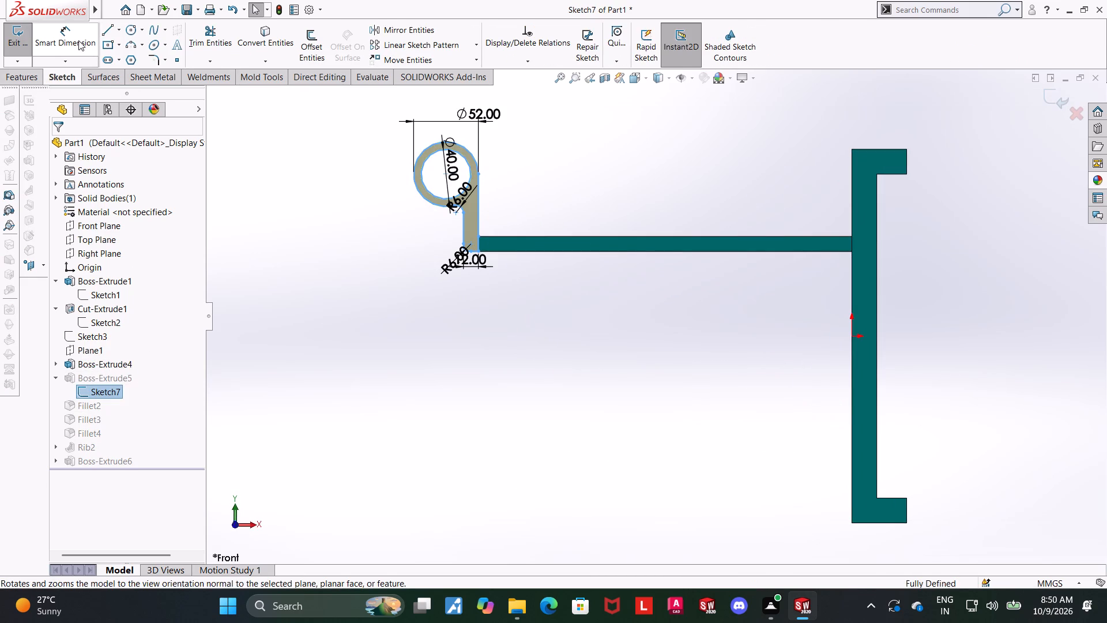
click(78, 40)
click(447, 171)
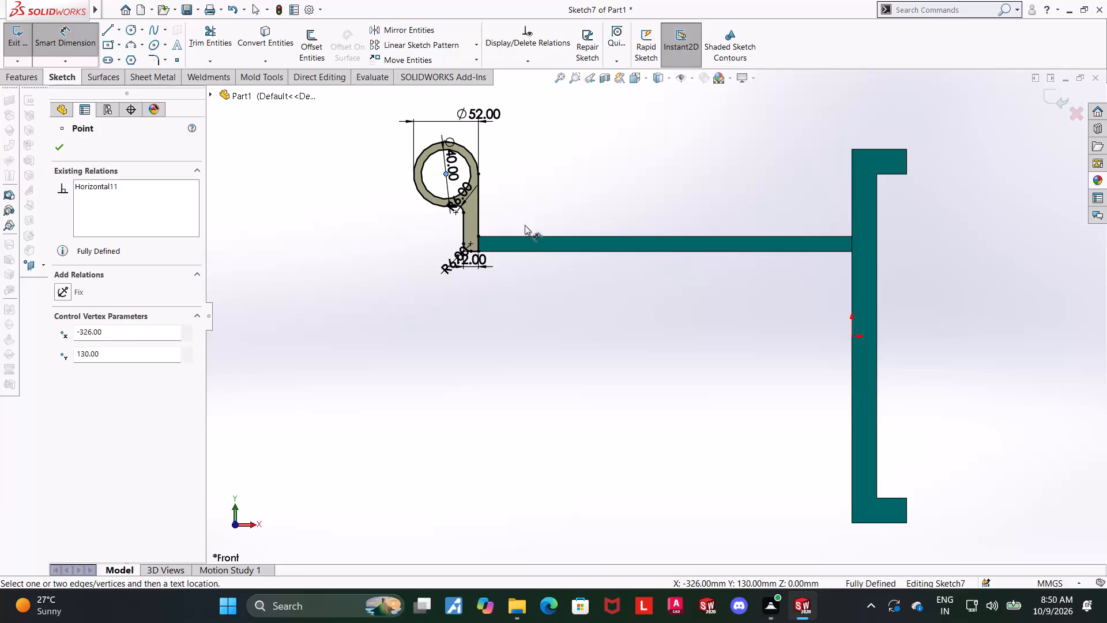
click(527, 234)
click(535, 238)
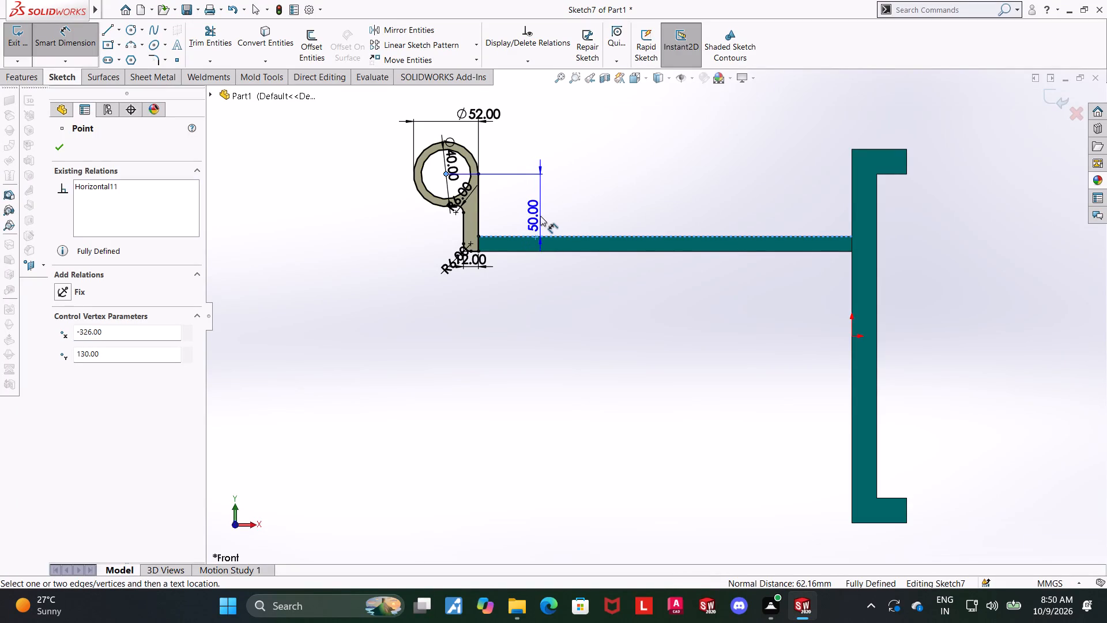
key(Escape)
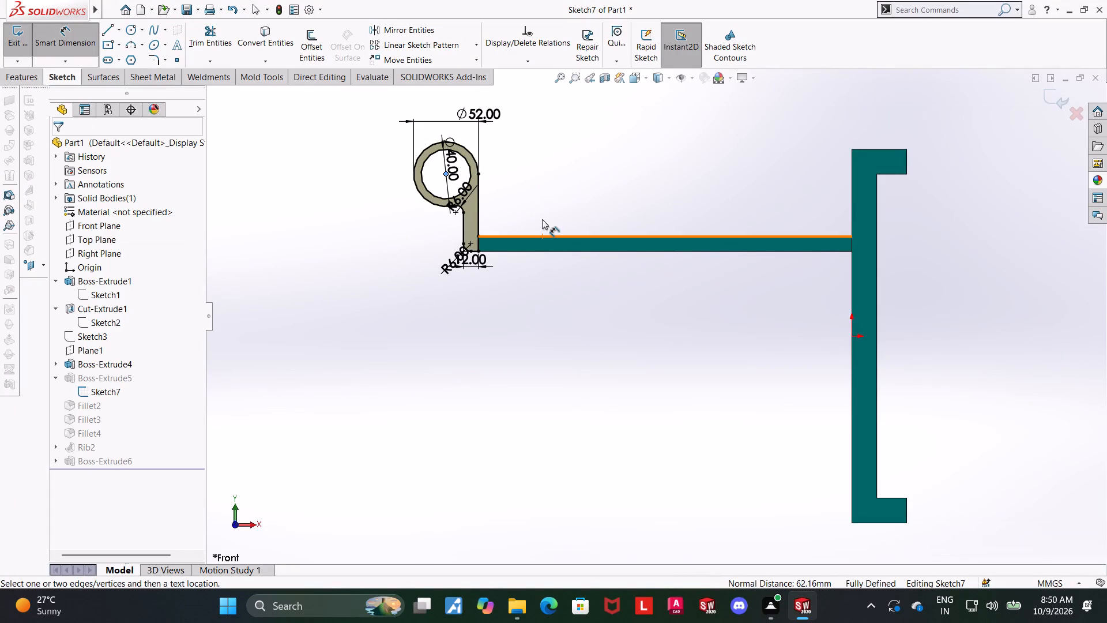
key(Escape)
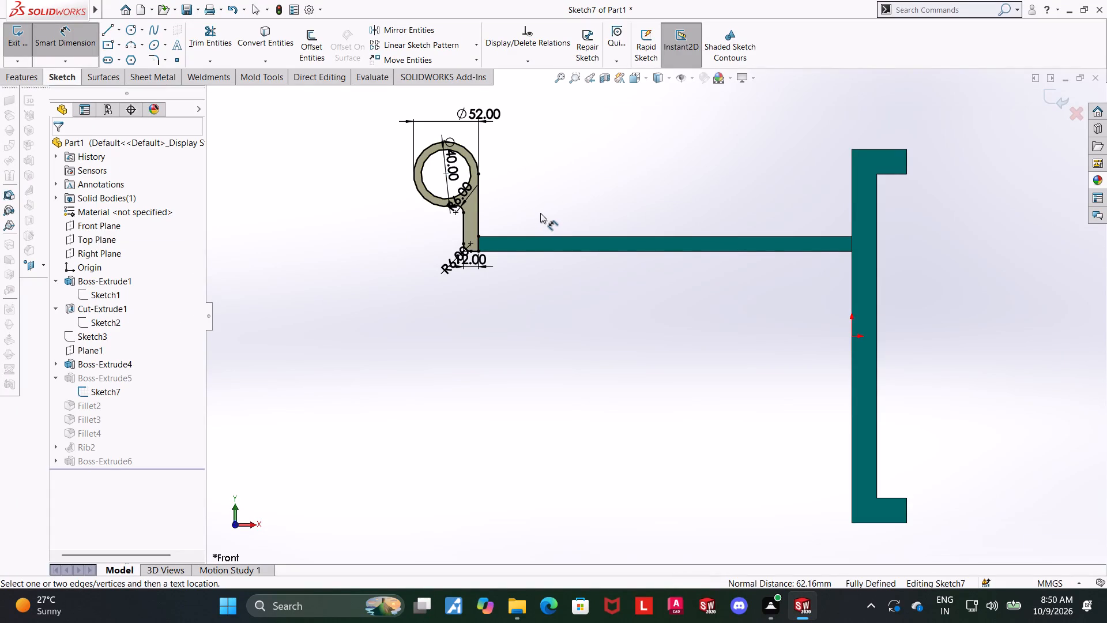
key(Escape)
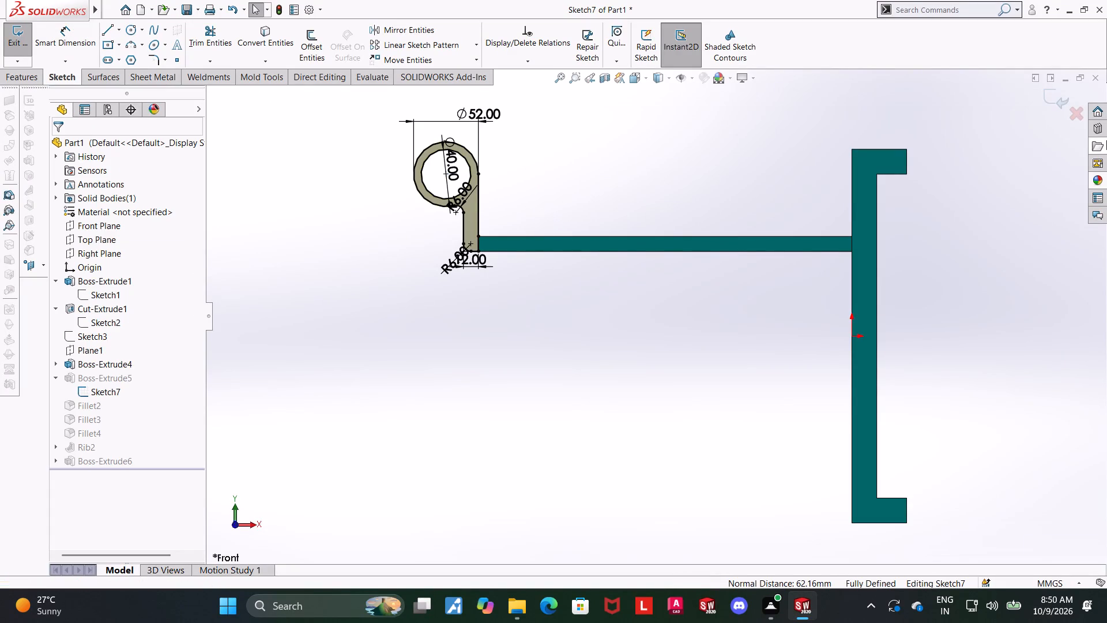
click(1045, 95)
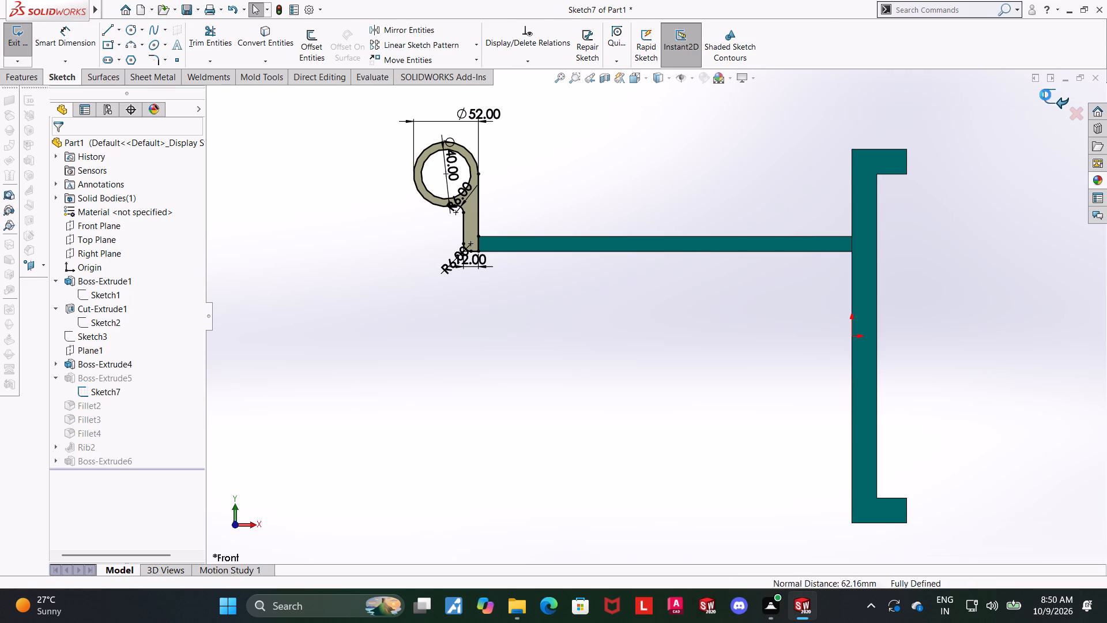
Review the bracket in the isometric view and in a corner view facing the ring and the wall plate's holes.
scroll(982, 139, up, 2)
scroll(668, 177, up, 1)
middle_drag(667, 179, 718, 230)
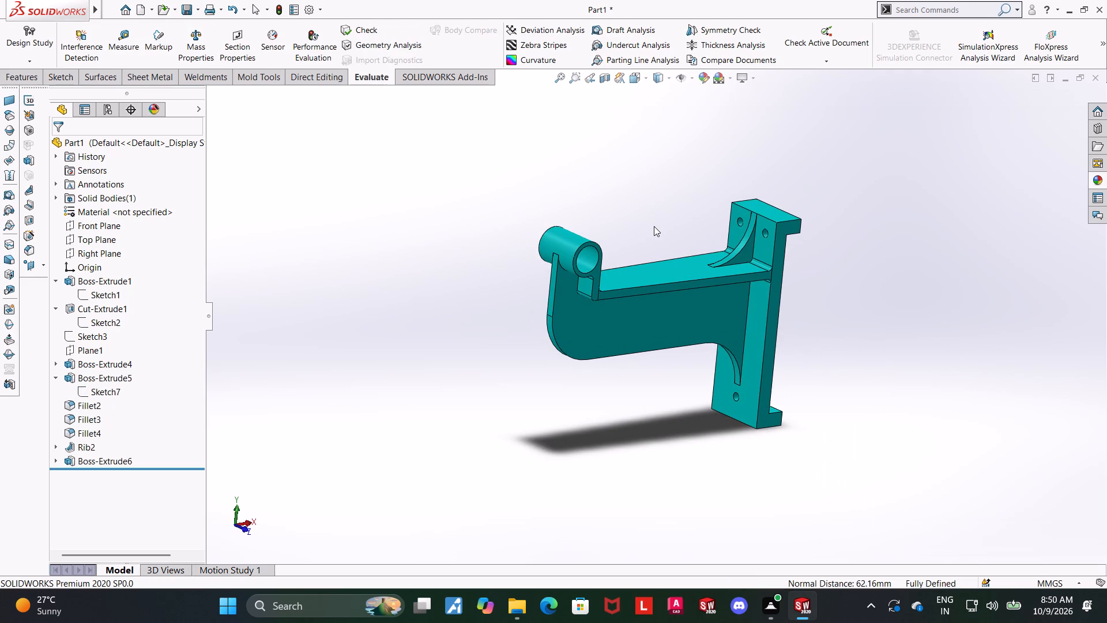
key(ctrl+7)
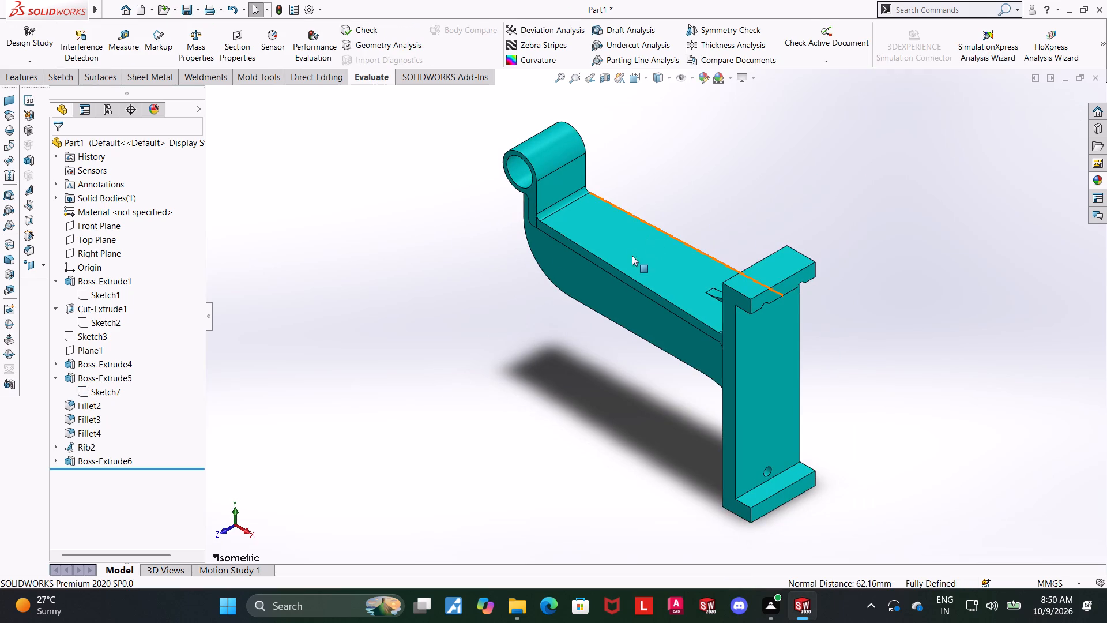
scroll(618, 261, up, 3)
middle_drag(588, 279, 733, 283)
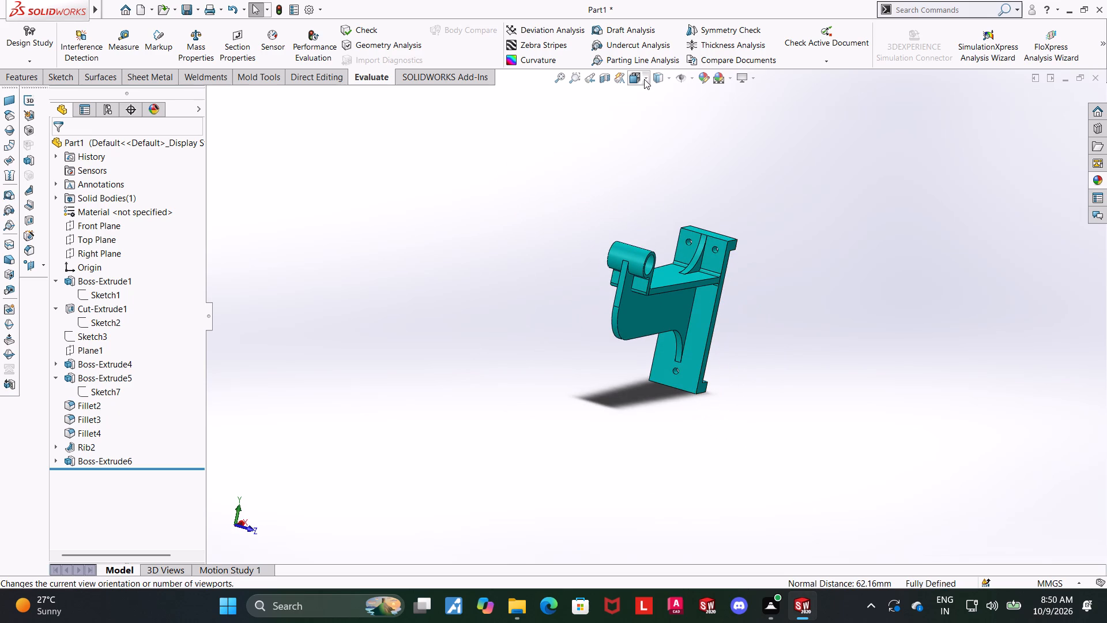
click(633, 79)
click(564, 320)
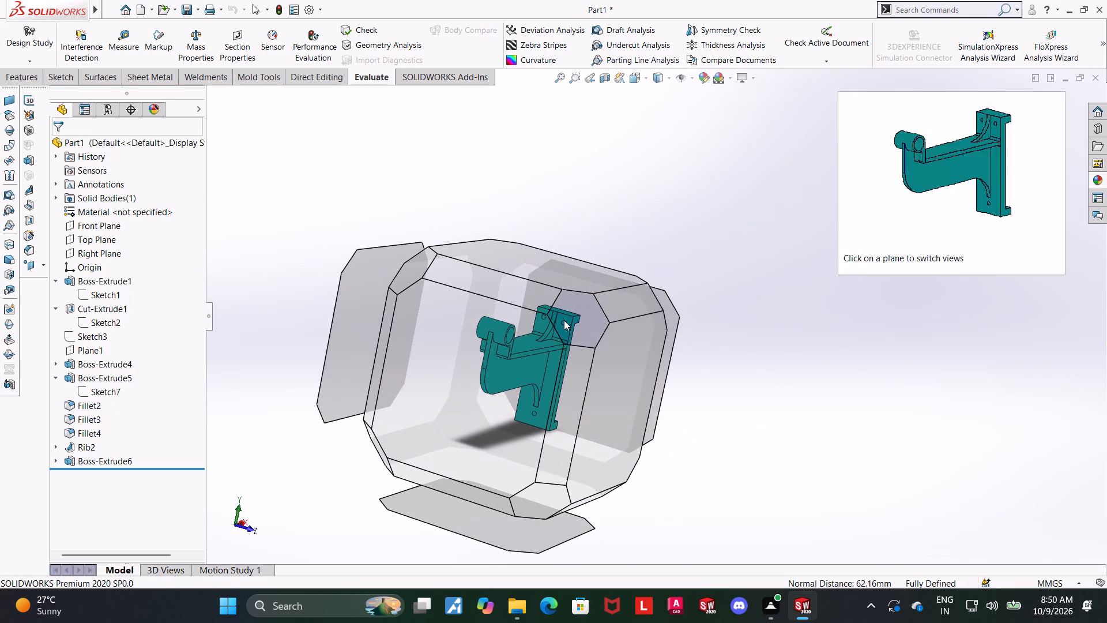
scroll(725, 293, down, 1)
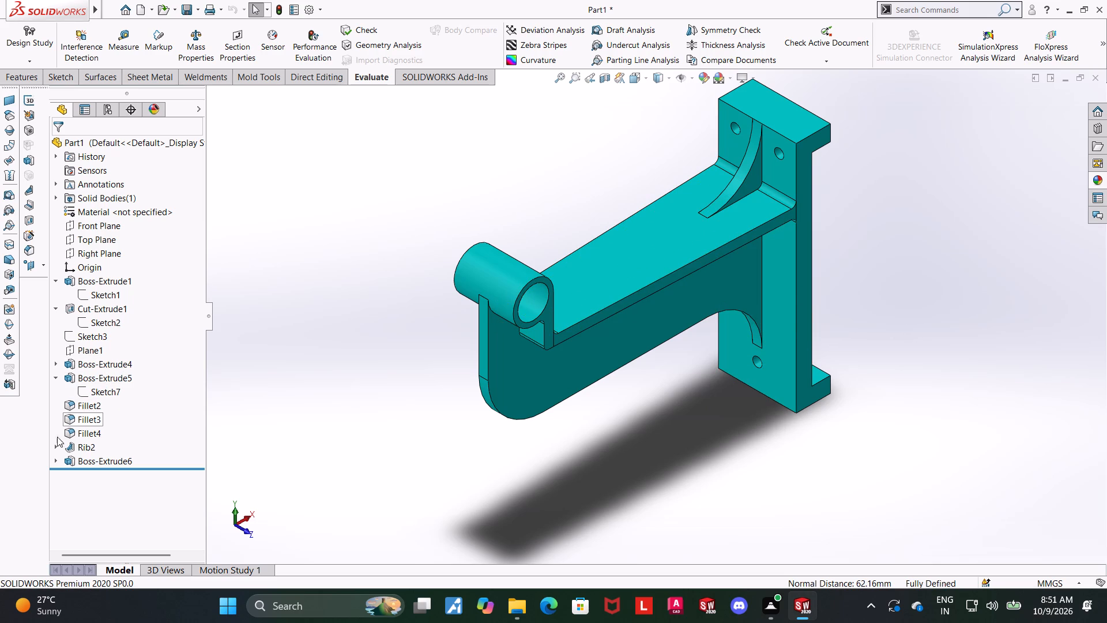
Check the dimensions of the upright's sketch and of the web extrusion beneath the arm, examining the web at an angle.
click(81, 389)
click(56, 379)
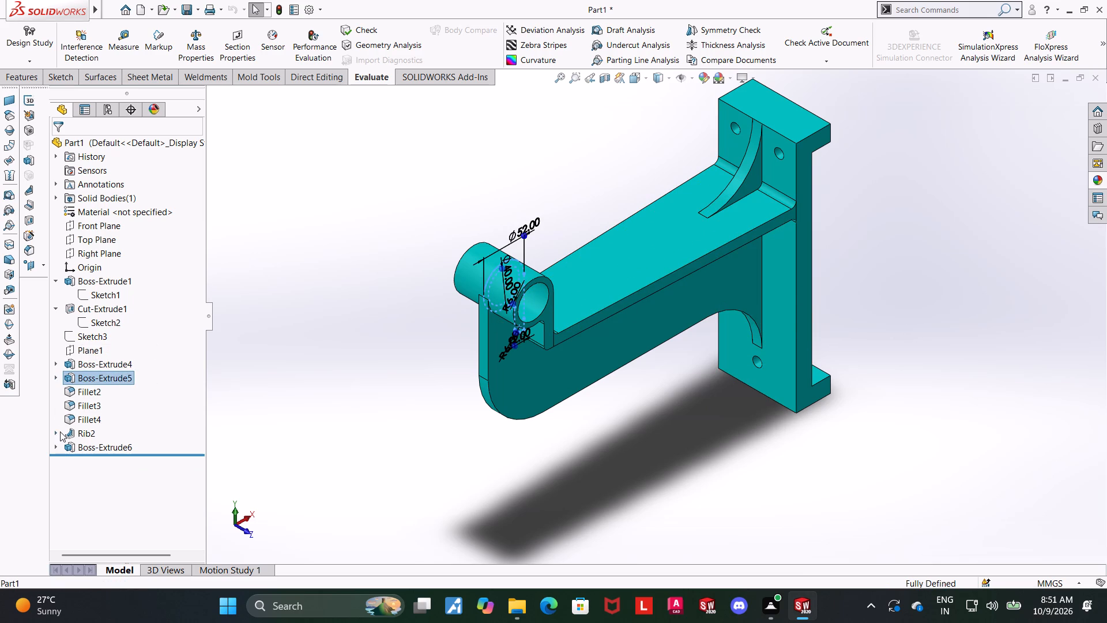
click(57, 444)
click(88, 453)
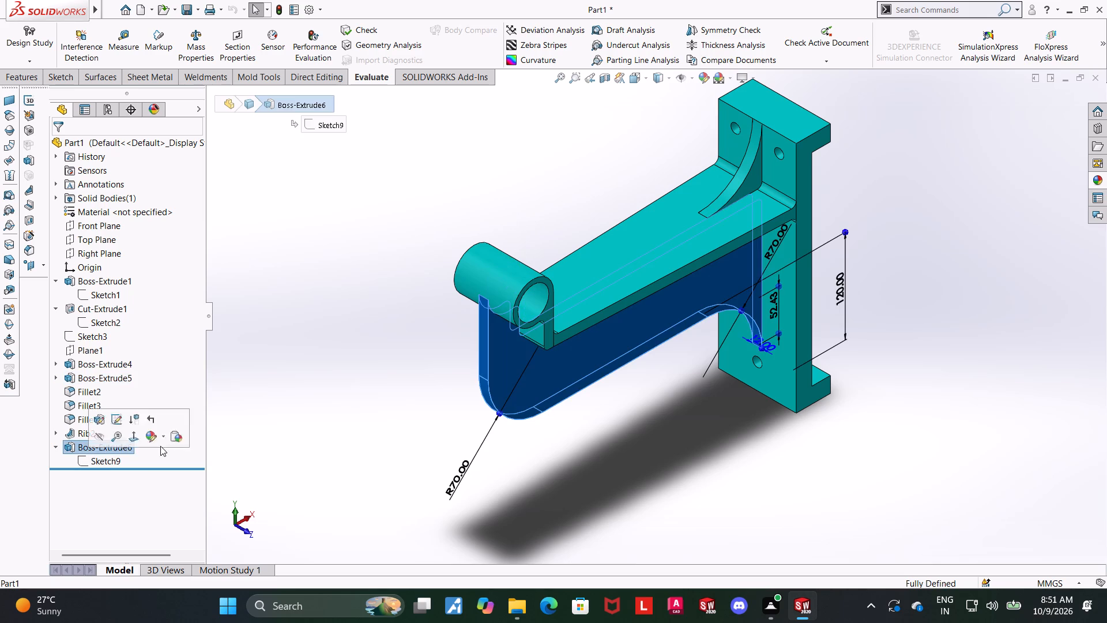
scroll(878, 298, down, 2)
middle_drag(876, 302, 826, 237)
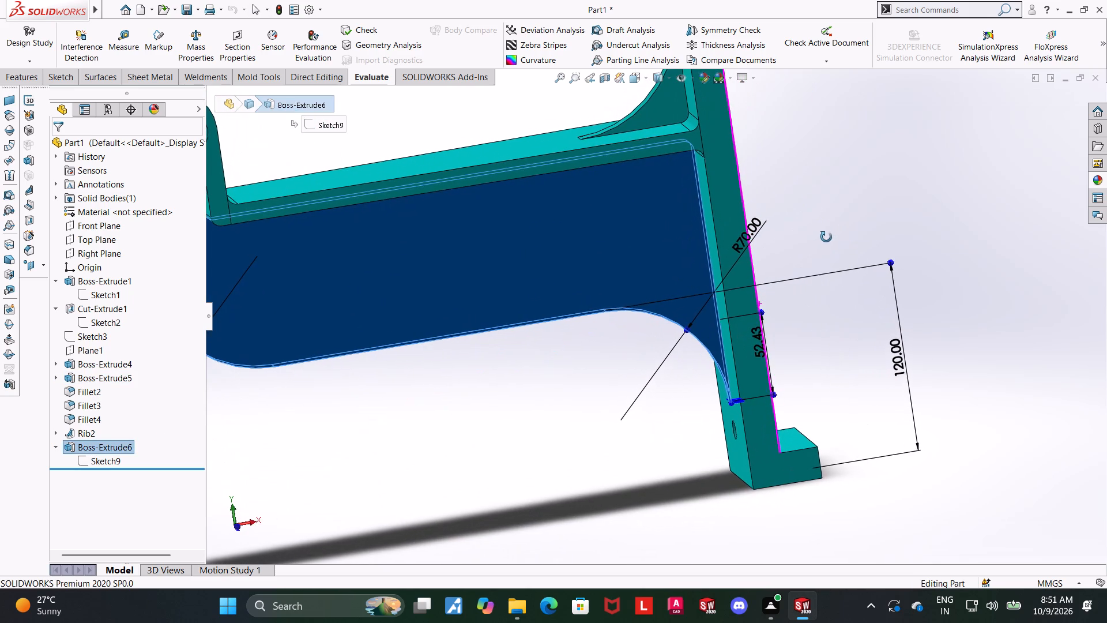
middle_drag(826, 237, 840, 242)
scroll(839, 271, up, 2)
click(835, 259)
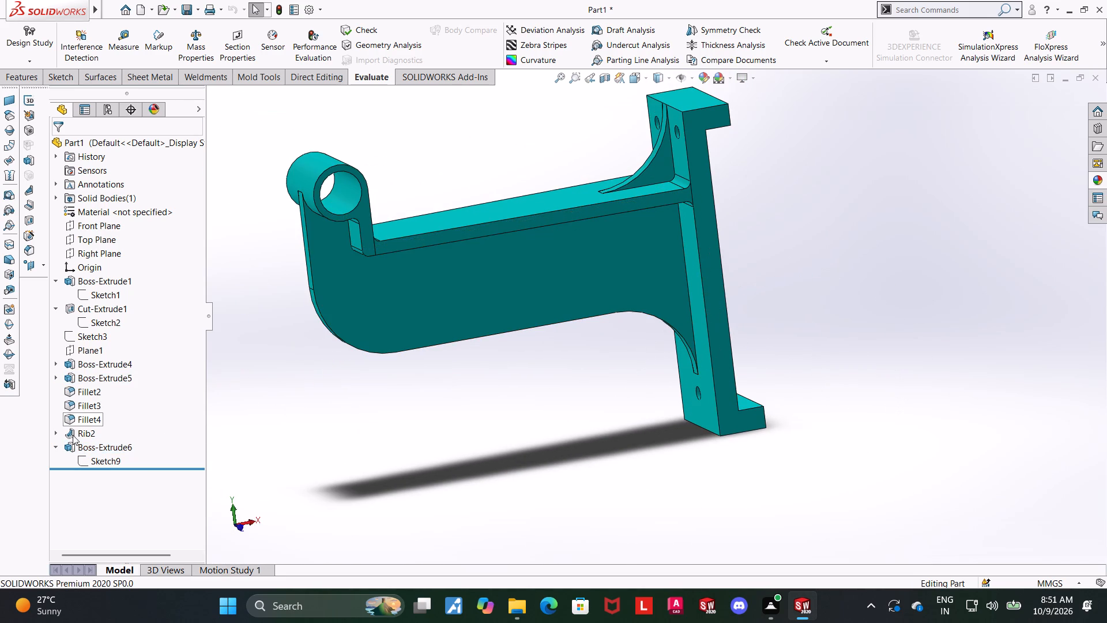
Check the dimensions of the C-shaped channel's base extrusion from the side.
click(59, 445)
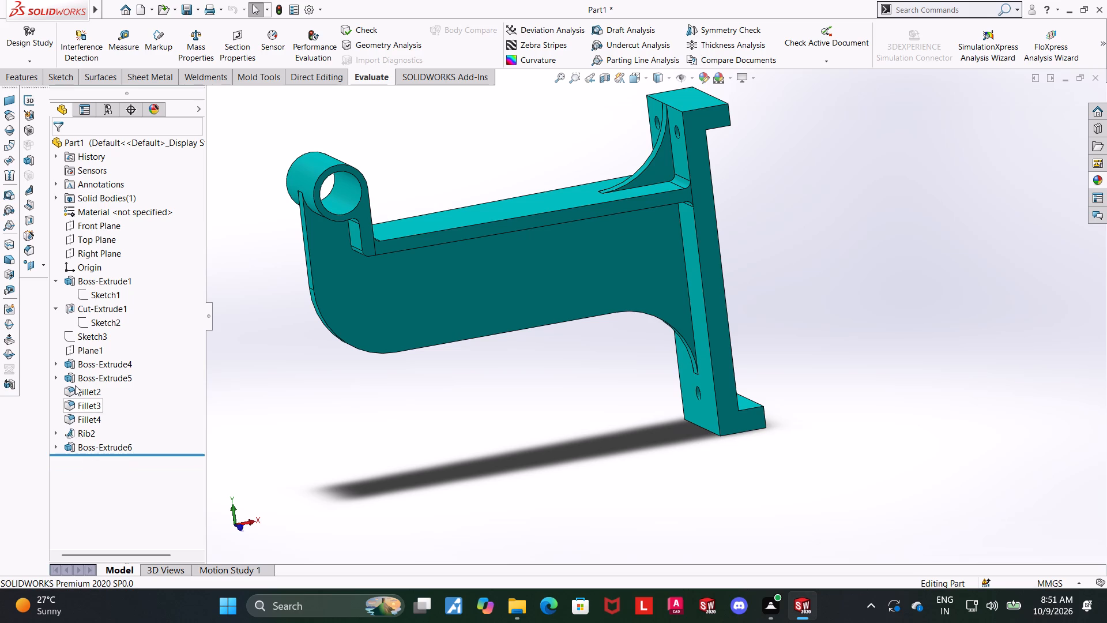
click(80, 363)
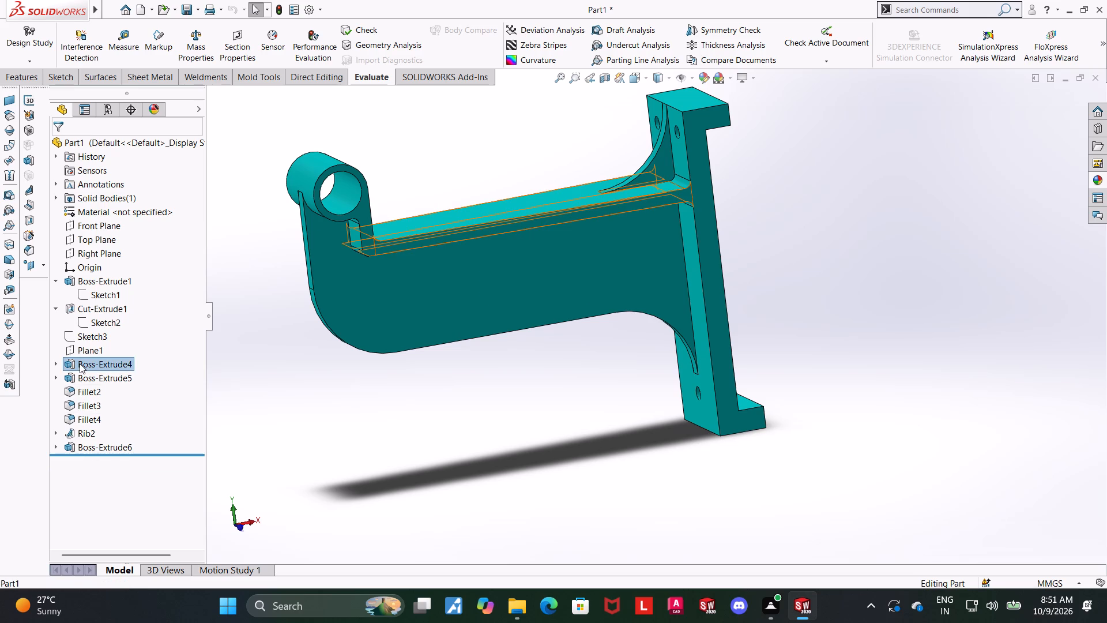
click(248, 418)
click(97, 284)
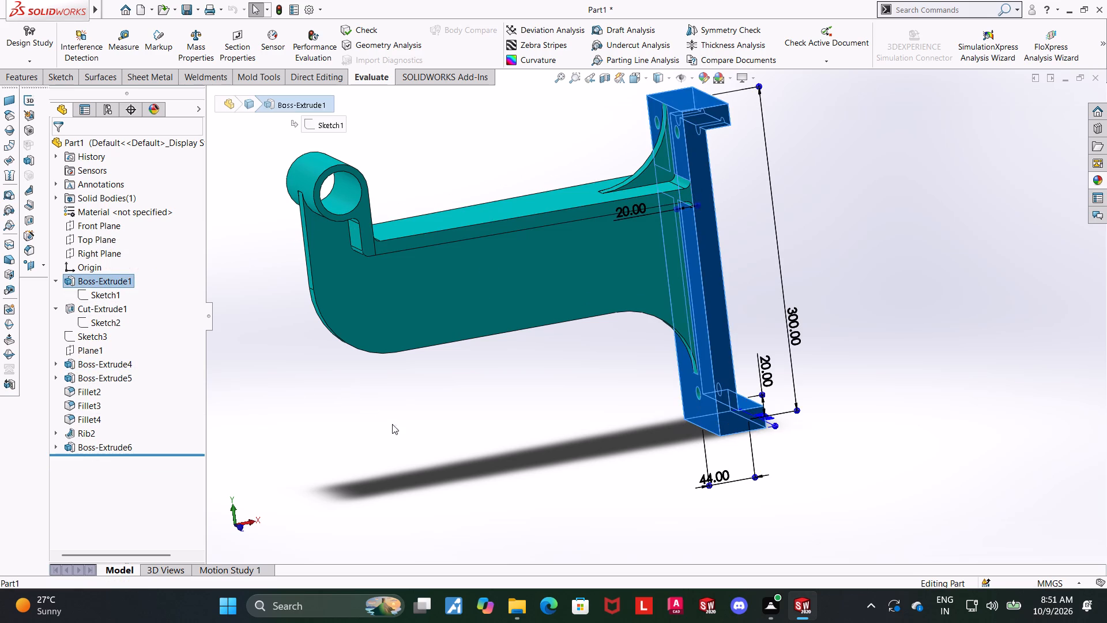
middle_drag(434, 461, 412, 450)
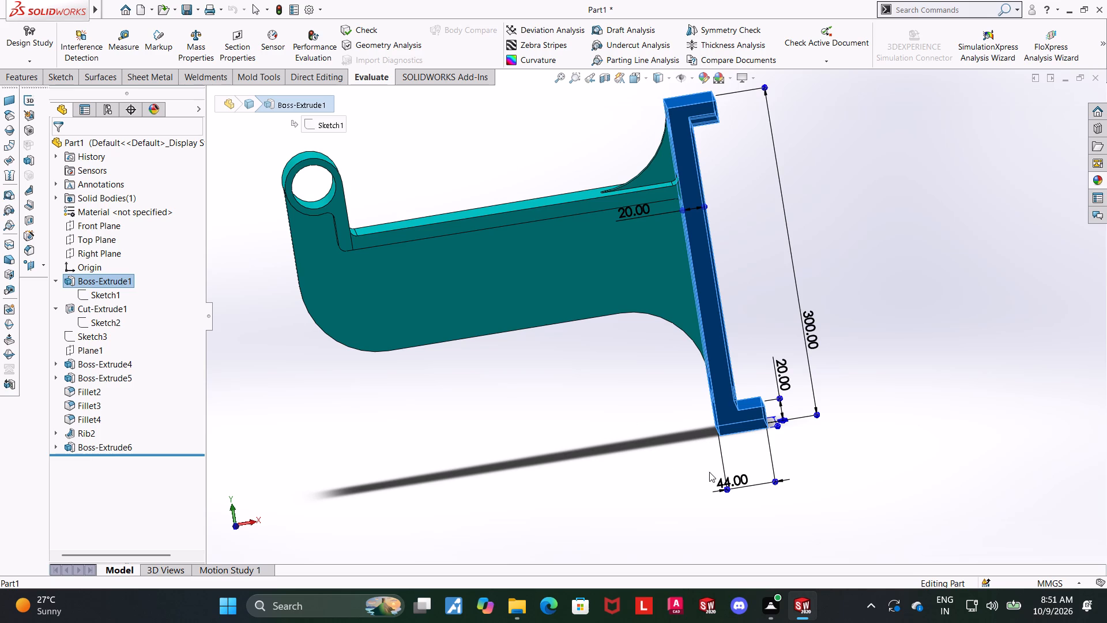
scroll(711, 471, up, 2)
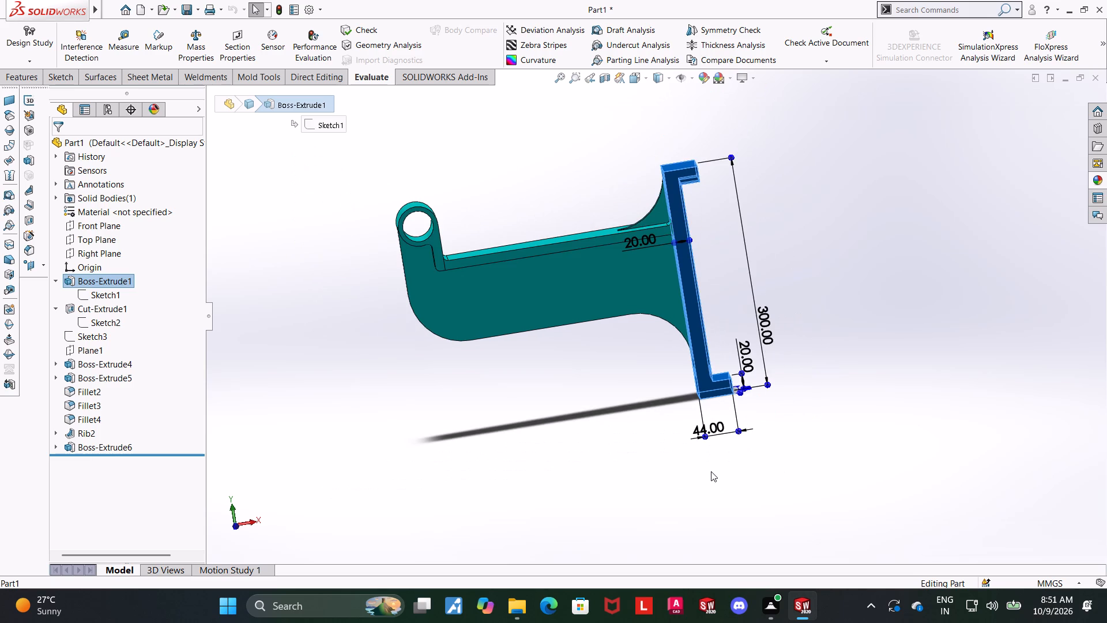
scroll(711, 471, up, 1)
click(675, 461)
Return the bracket to the corner view facing the ring and select the arm's top face to check its dimensions.
key(ctrl+7)
scroll(579, 432, up, 1)
middle_drag(579, 432, 703, 509)
click(635, 82)
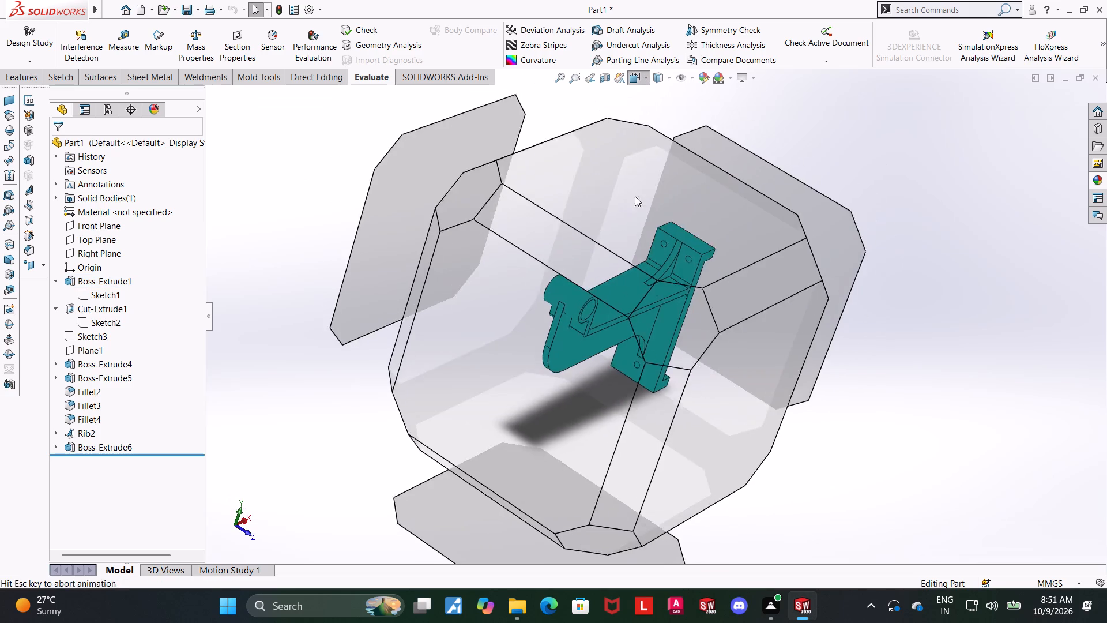
click(552, 380)
scroll(825, 212, down, 1)
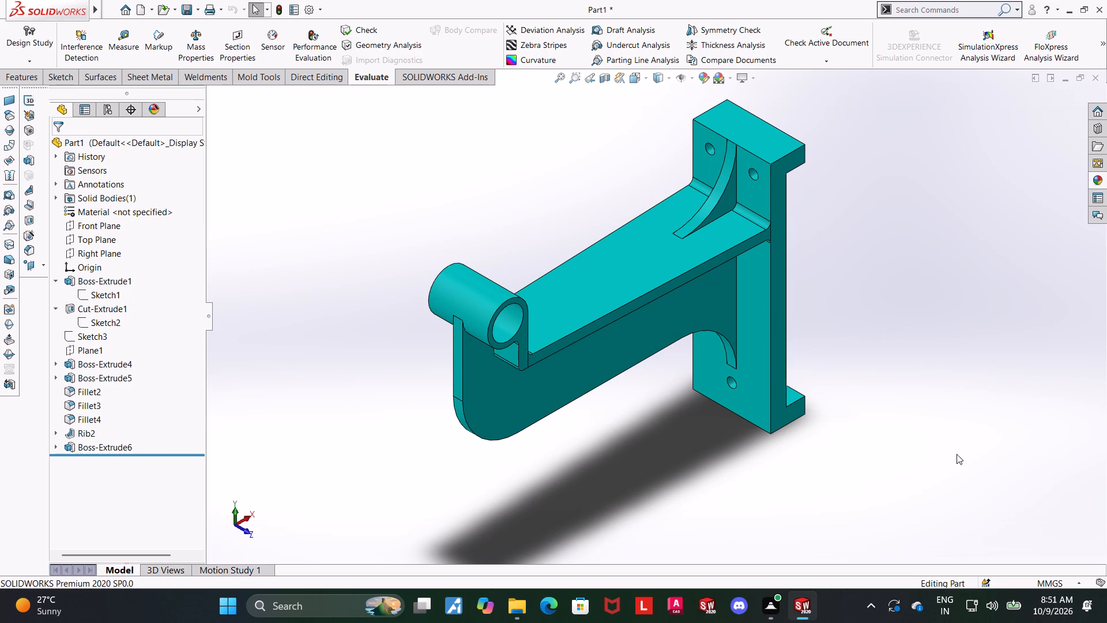
click(575, 272)
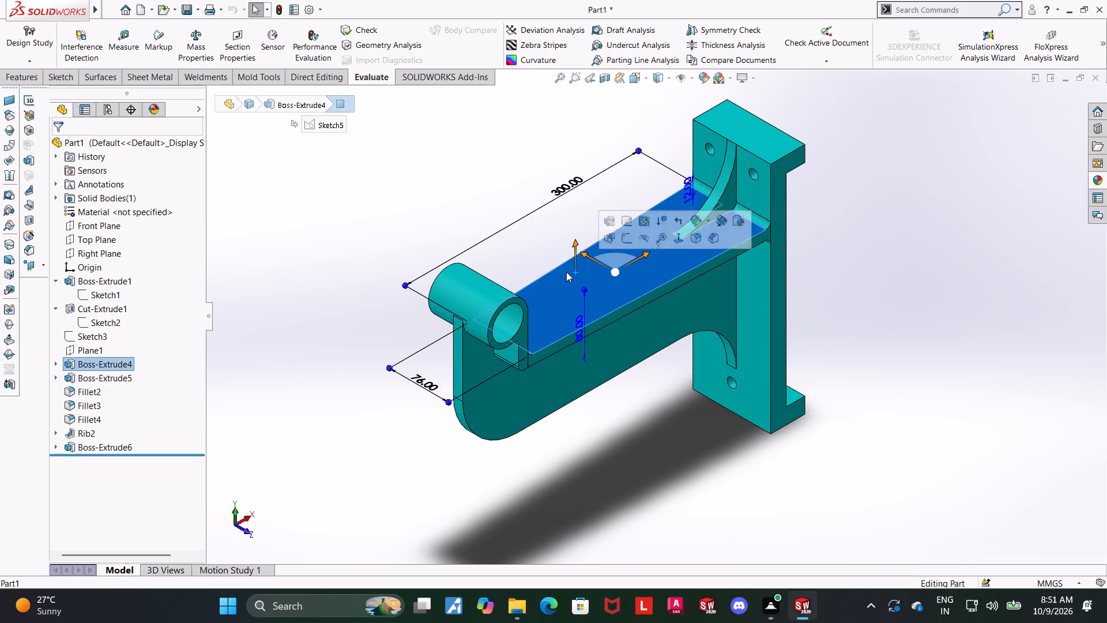
Measure the arm's top face with the Measure tool.
click(332, 269)
click(110, 42)
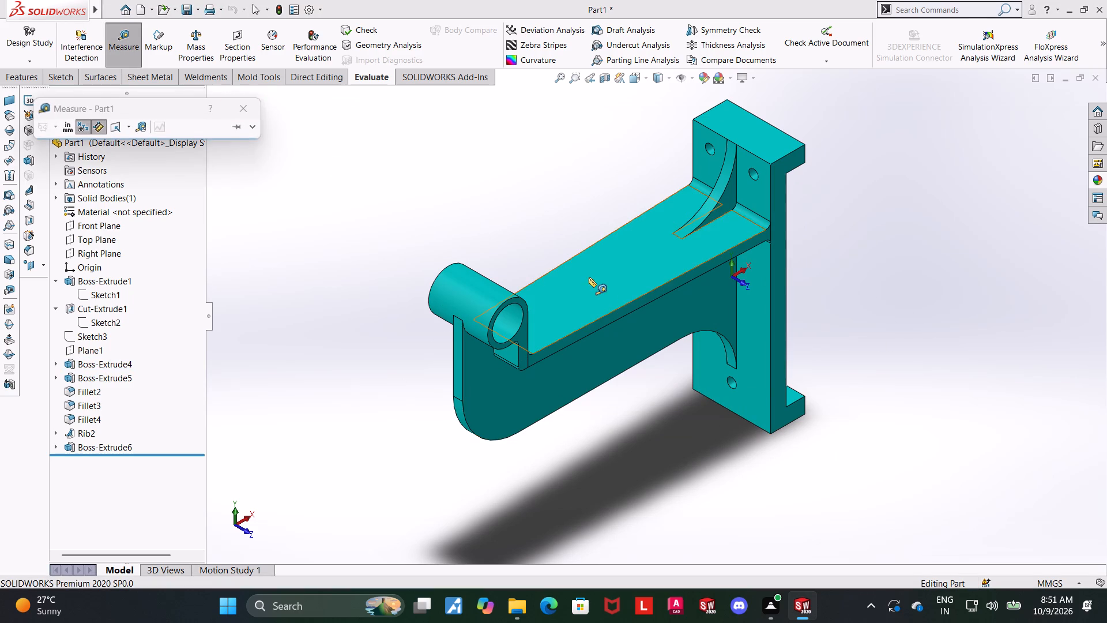
click(589, 272)
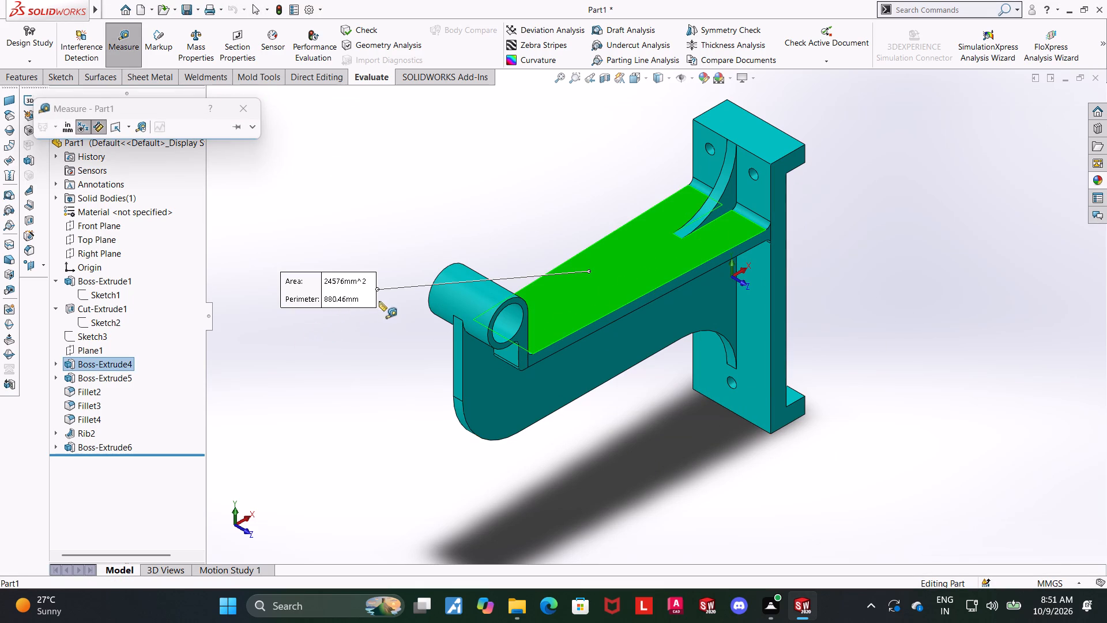
key(Escape)
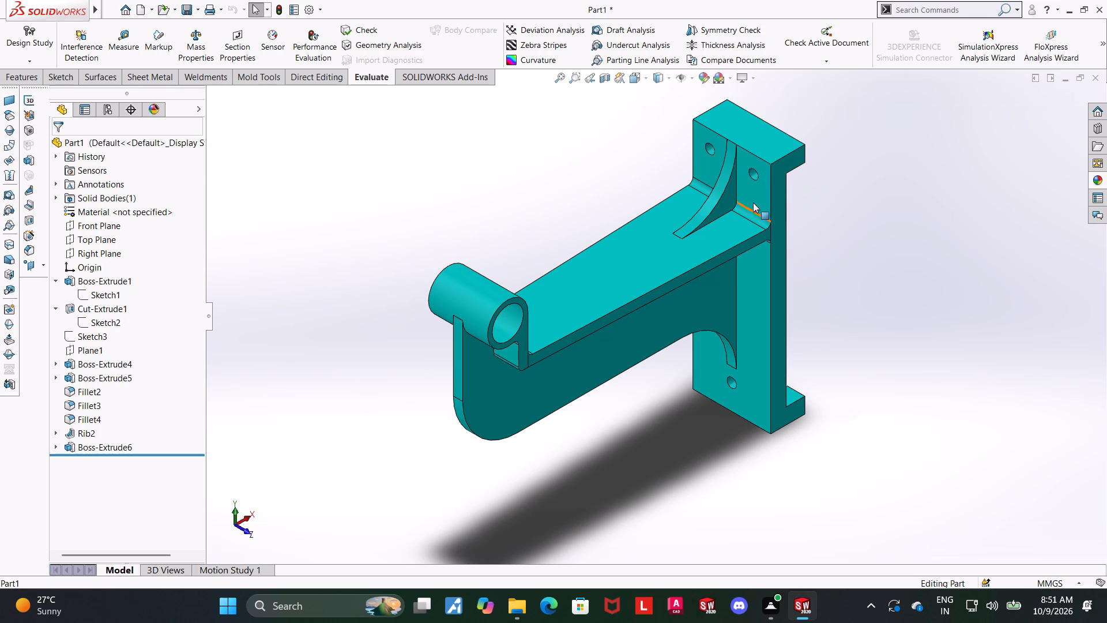
Measure the distance between the ringed upright's face toward the wall plate and the wall plate's front face beside the curved rib.
click(753, 202)
middle_drag(696, 313, 615, 365)
click(412, 317)
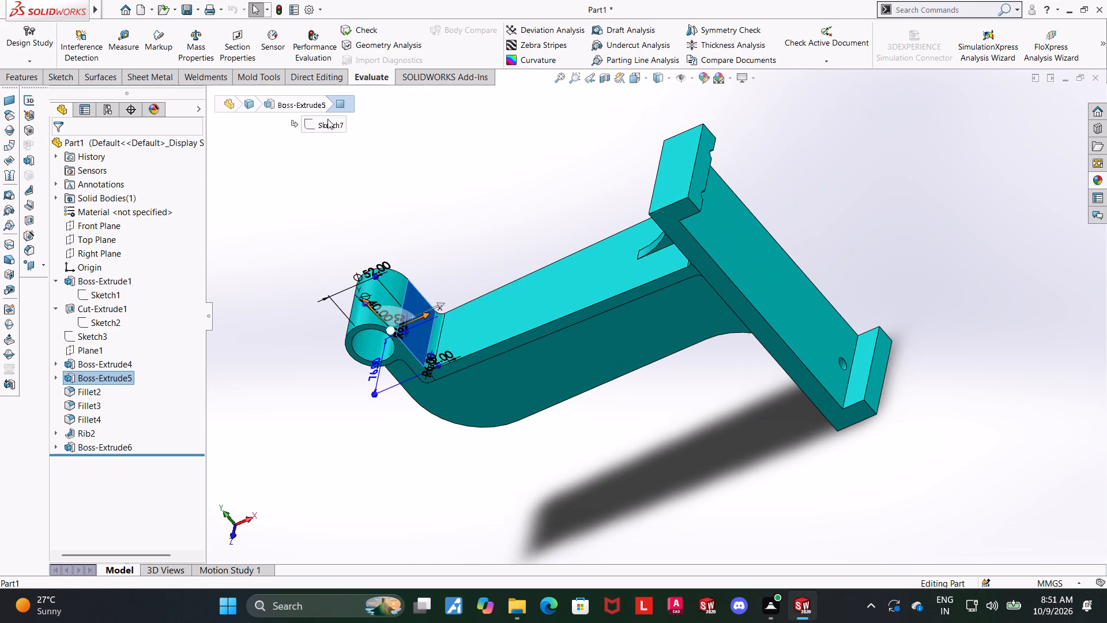
click(133, 36)
middle_drag(467, 224, 548, 235)
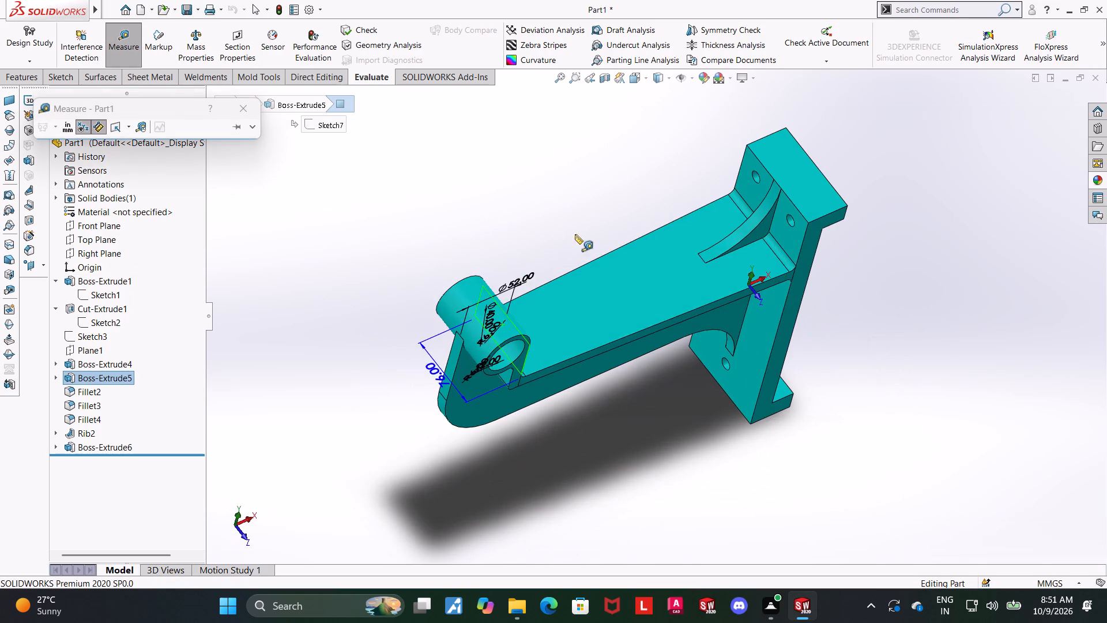
click(783, 232)
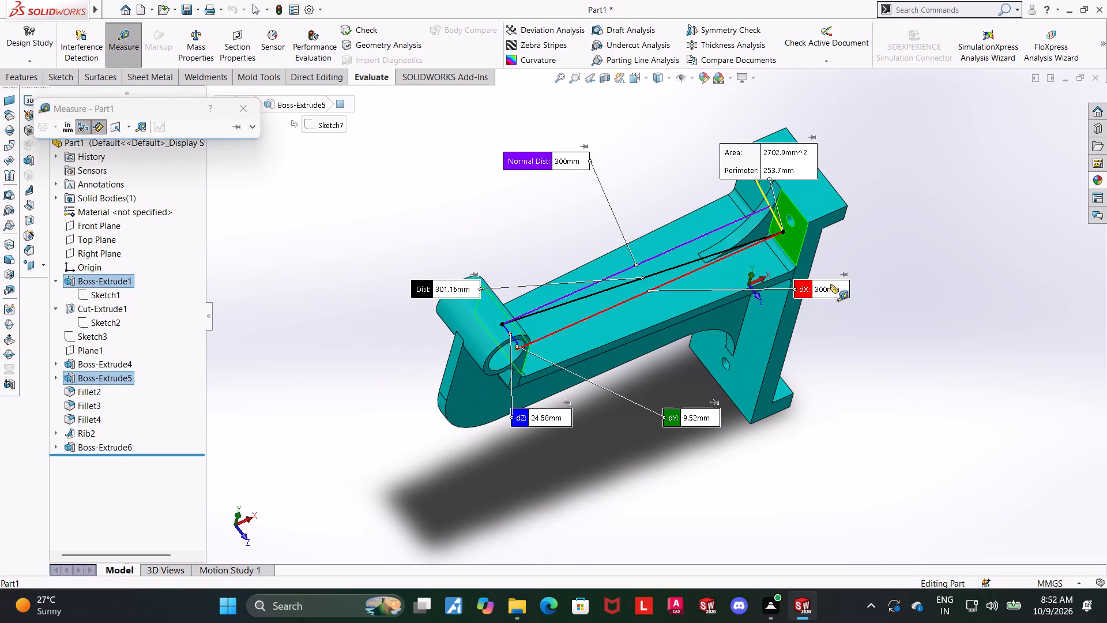
key(Escape)
Return the bracket to the isometric view and inspect the whole part up close.
scroll(800, 366, up, 2)
middle_drag(797, 365, 788, 273)
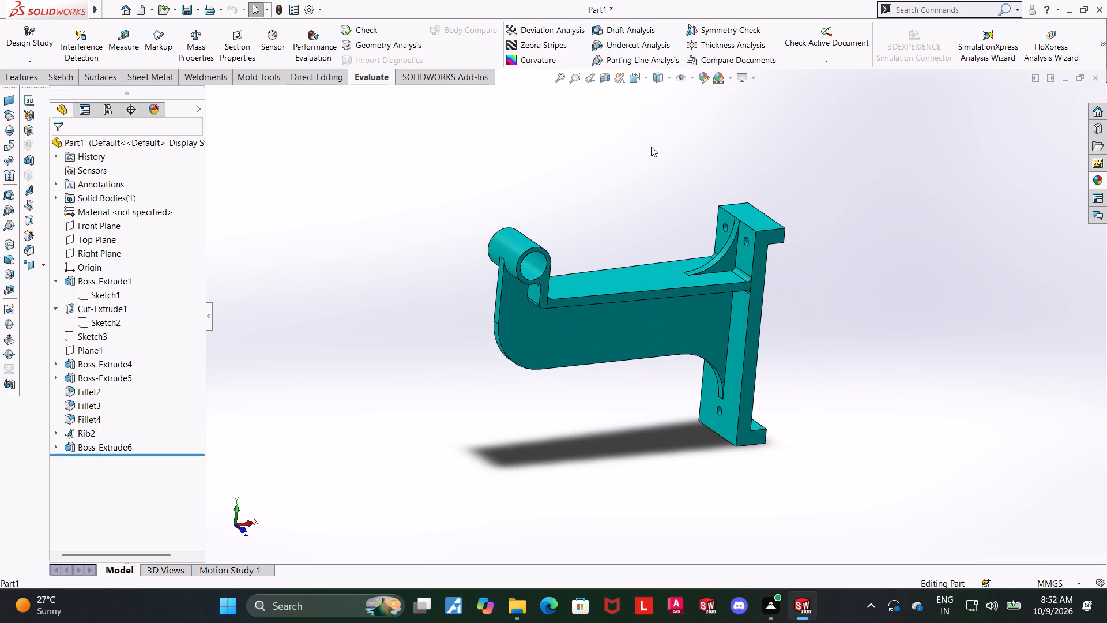
click(632, 74)
click(504, 330)
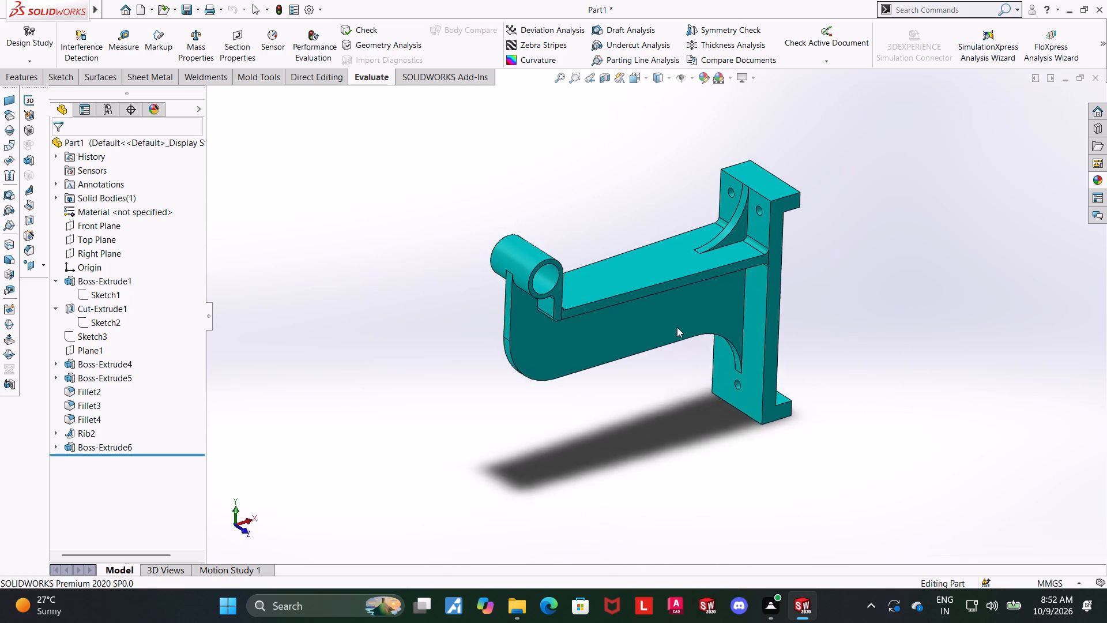
scroll(827, 270, down, 1)
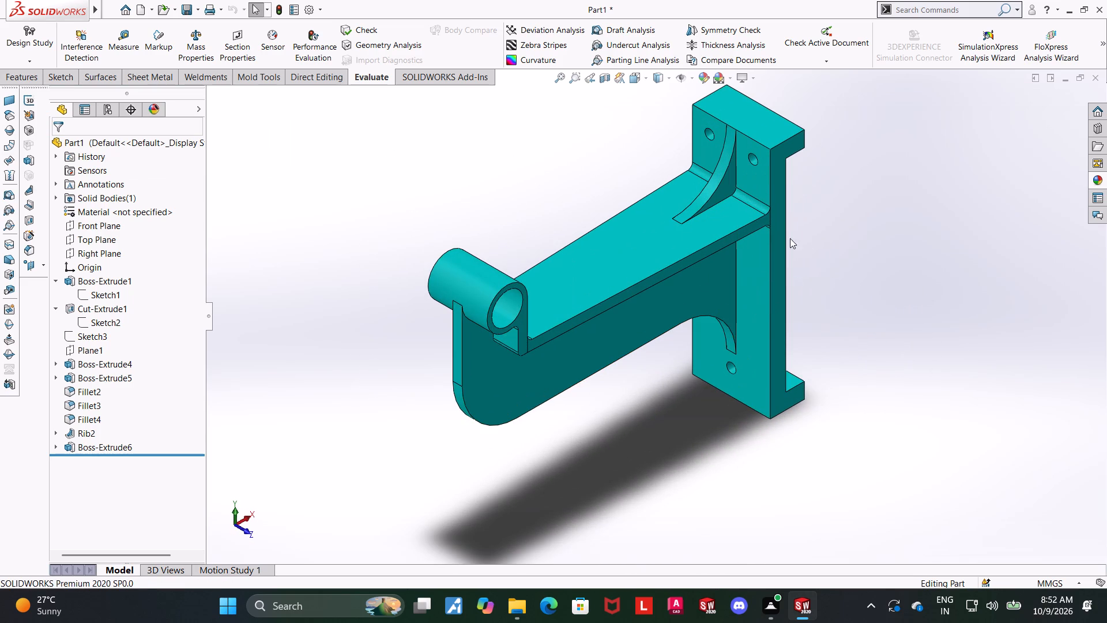
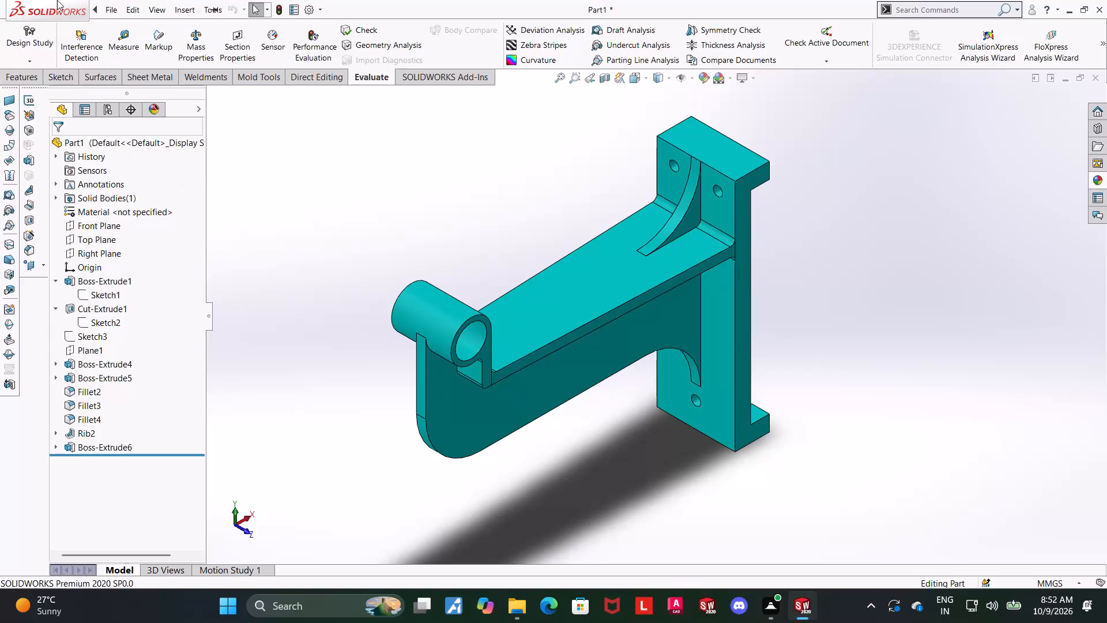
Save the part in the Downloads folder as a SOLIDWORKS Part named "wall mounted jib bracket".
click(131, 160)
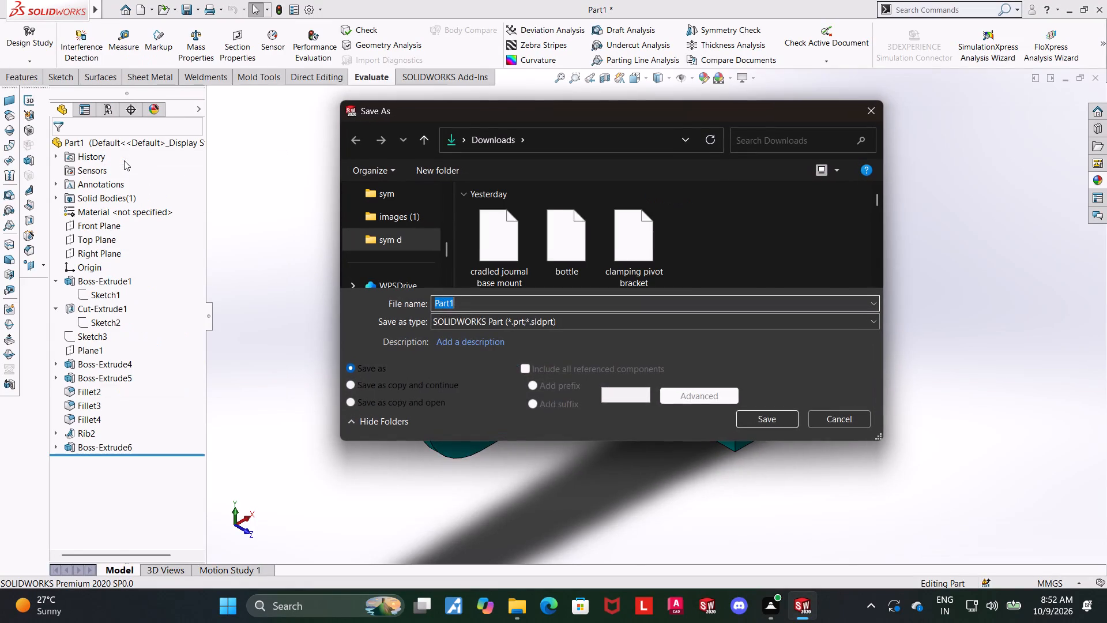
text(wa)
text(ll mounted)
key(space)
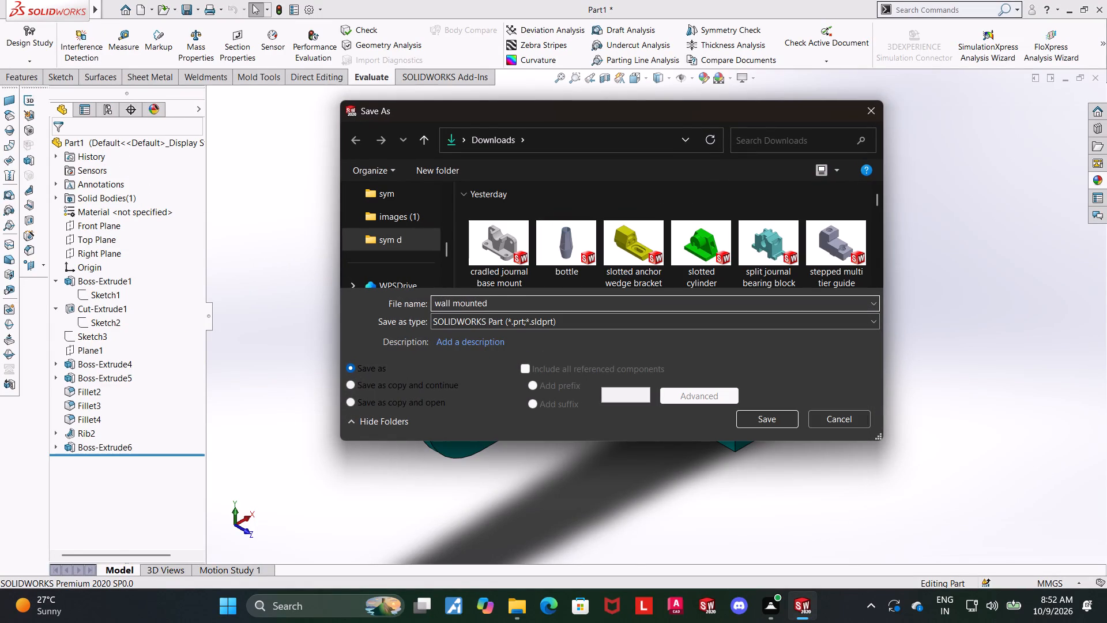
text(jib bracket)
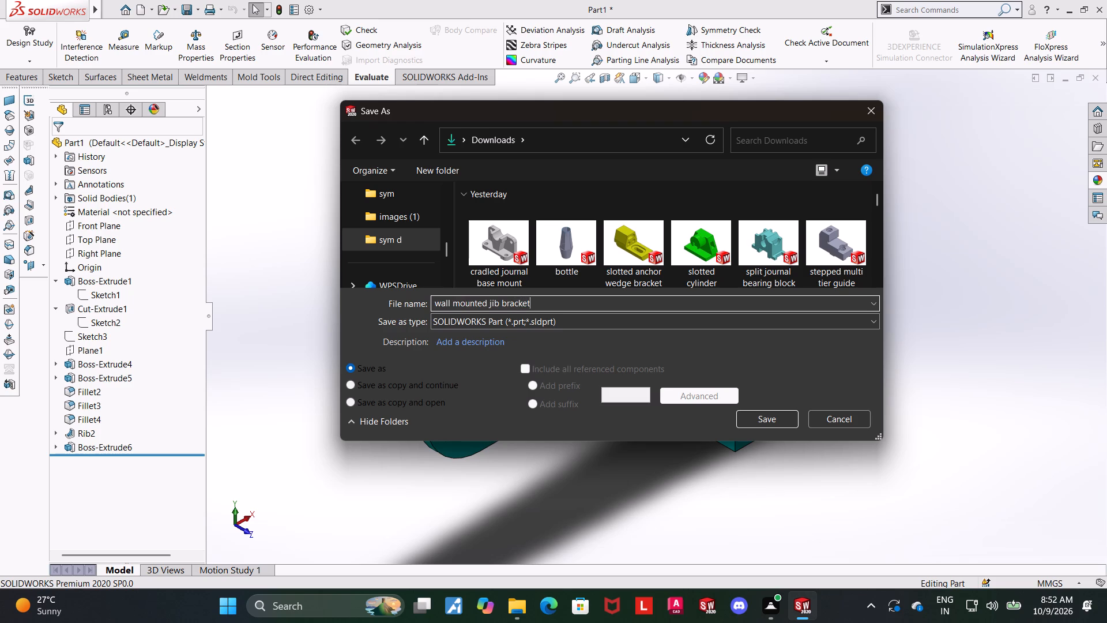
key(space)
click(777, 418)
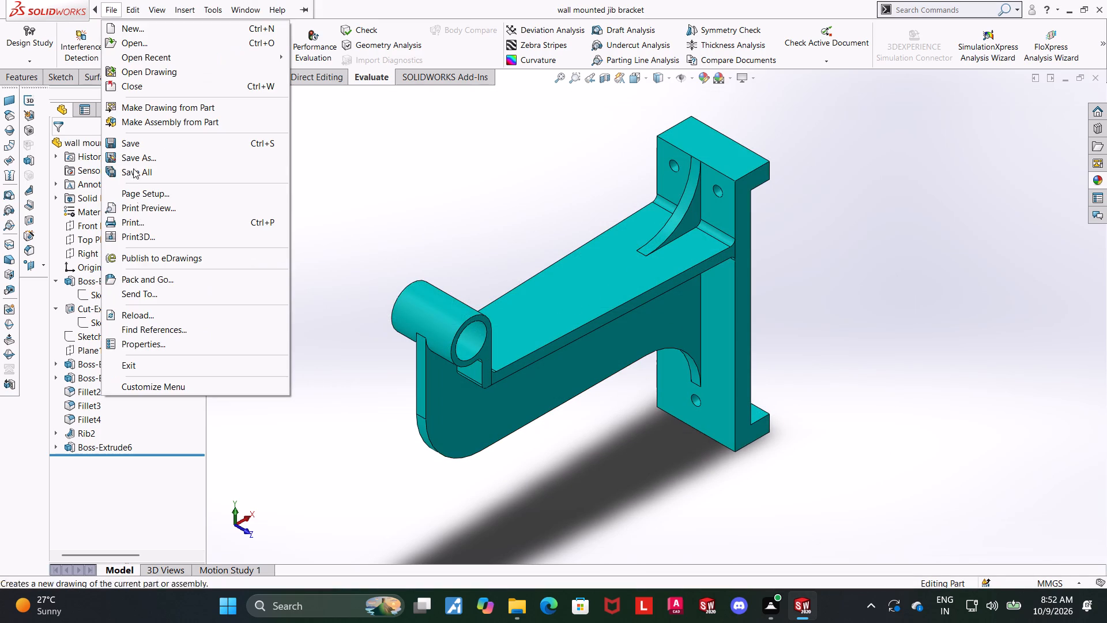
Save a PDF copy of the part in Downloads under the same name, wall mounted jib bracket.
click(133, 155)
click(485, 320)
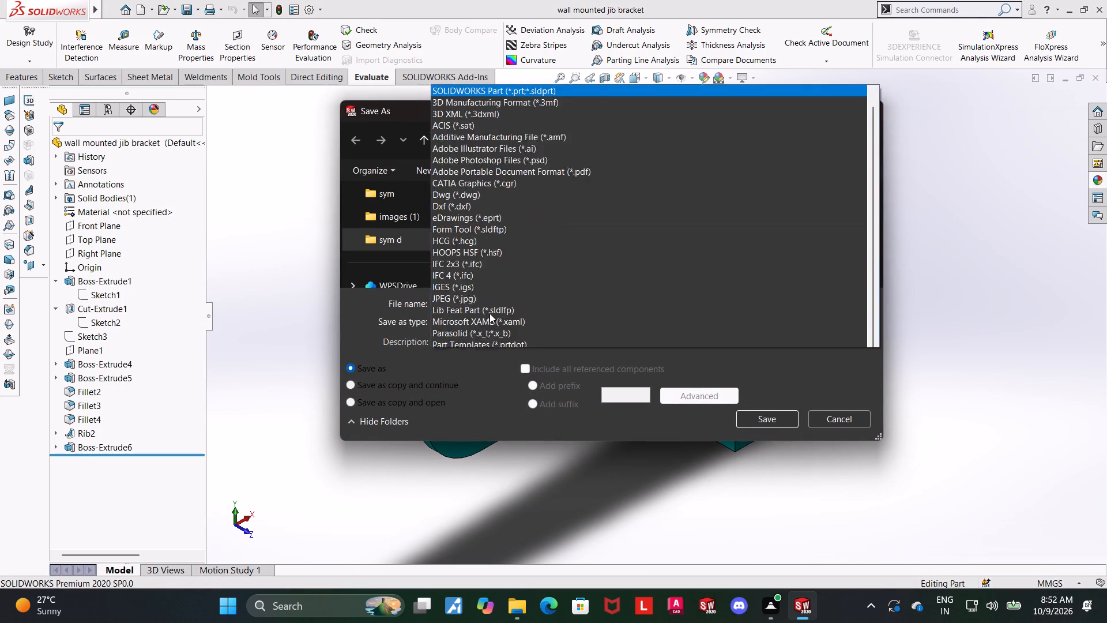
click(581, 91)
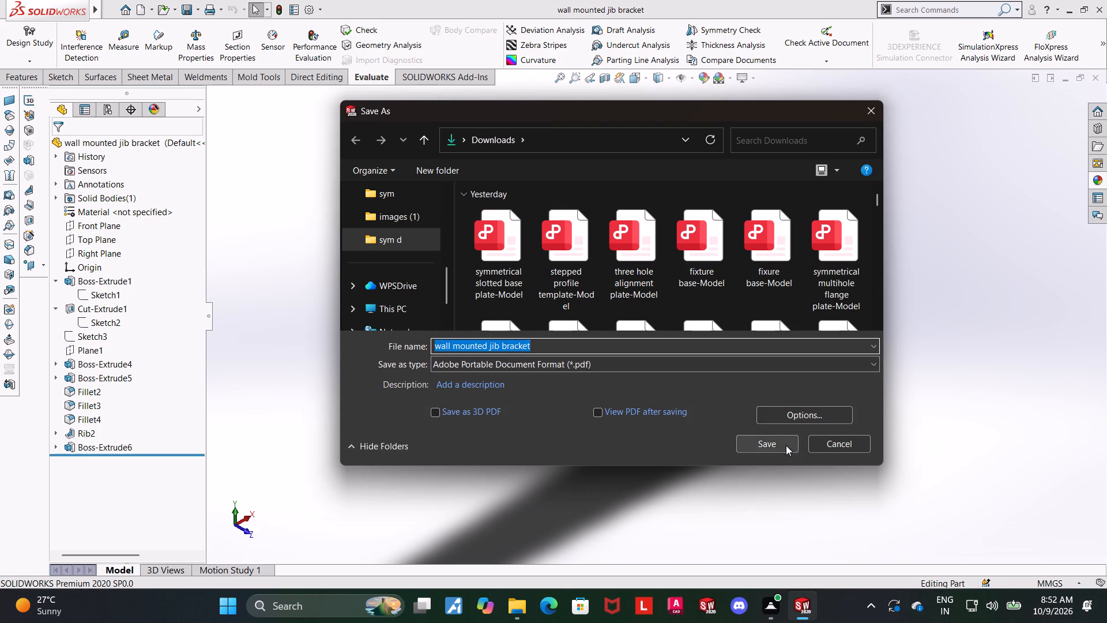
click(786, 445)
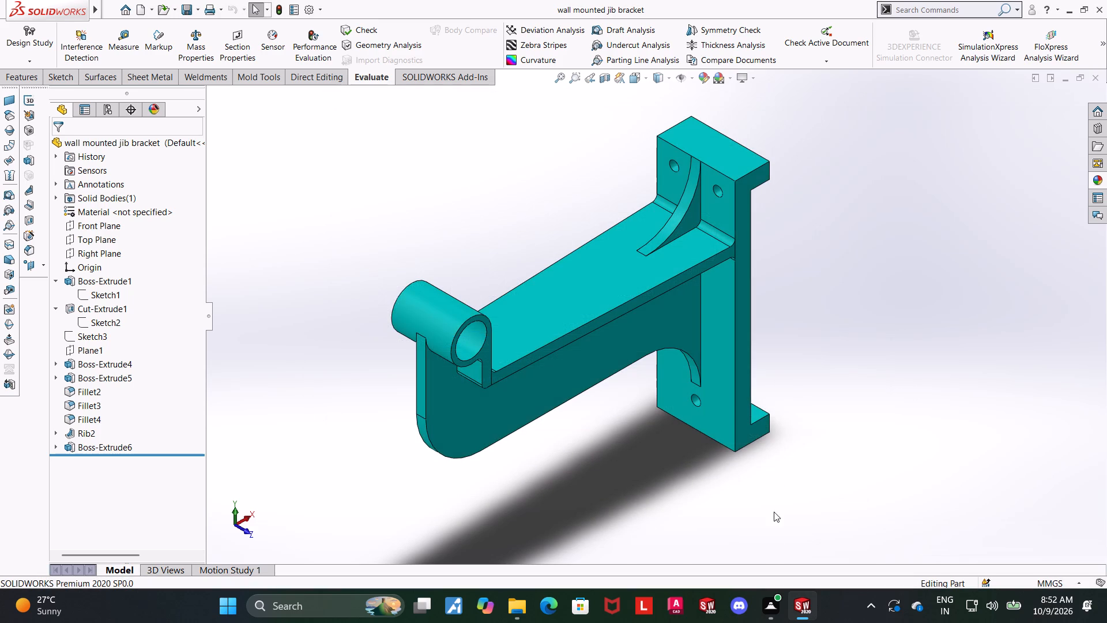